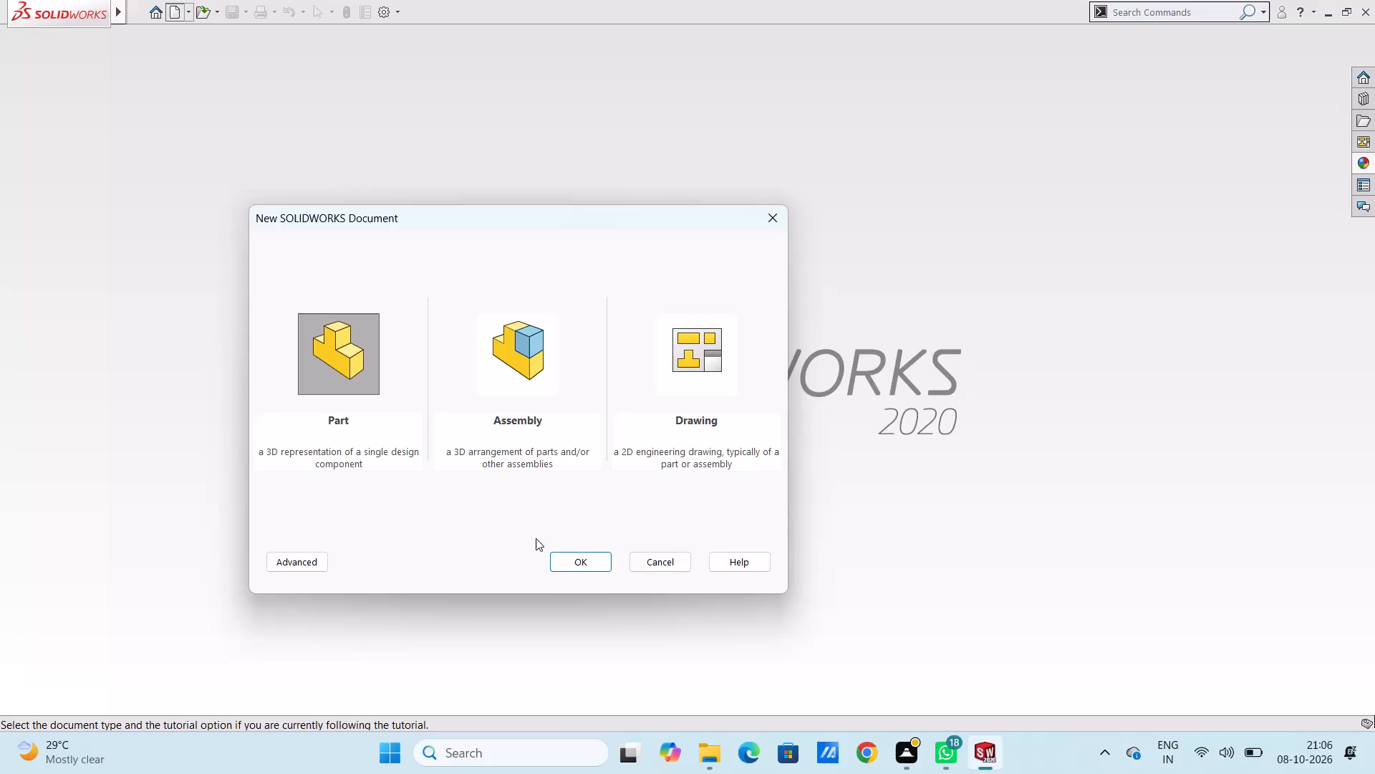
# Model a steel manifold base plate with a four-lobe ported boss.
# Create a new part document and start a sketch on the Top Plane.
pyautogui.click(554, 563)
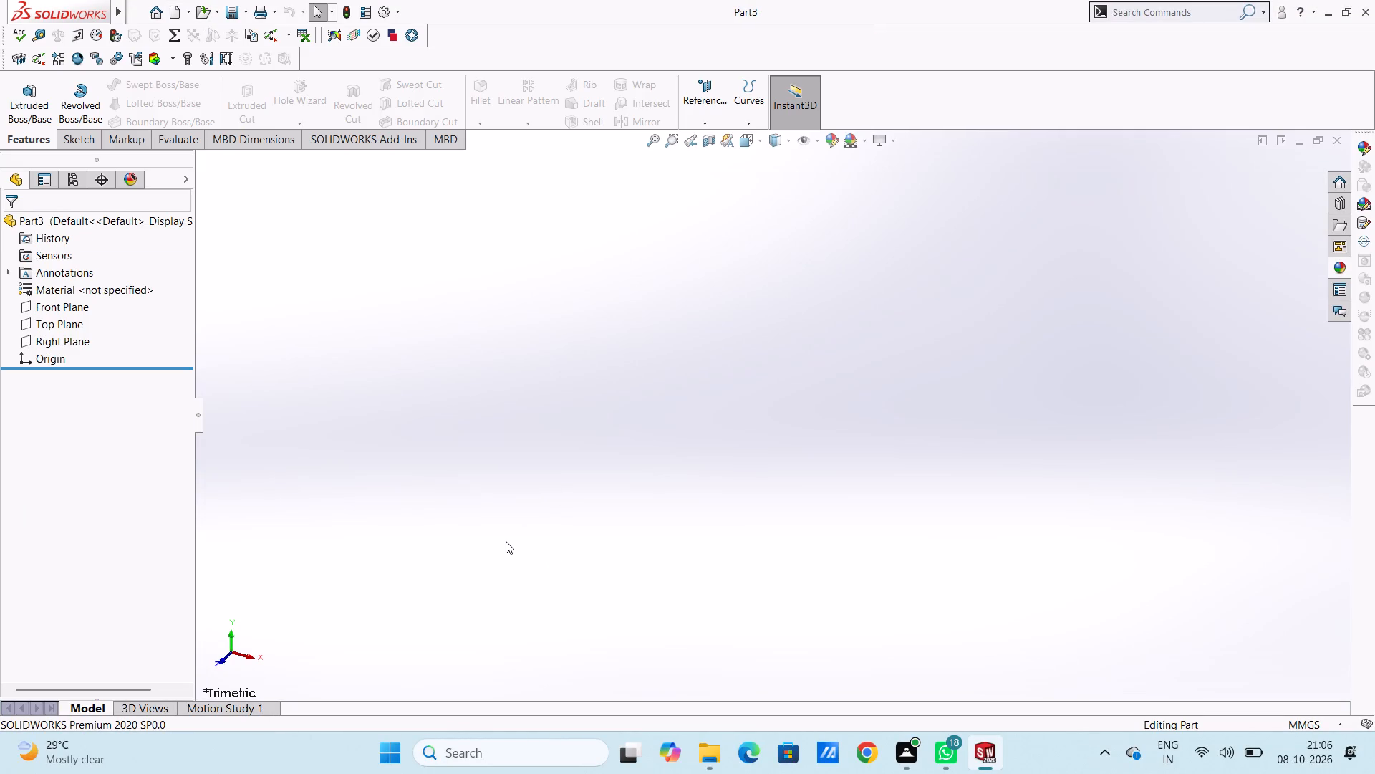
pyautogui.click(76, 322)
pyautogui.click(87, 301)
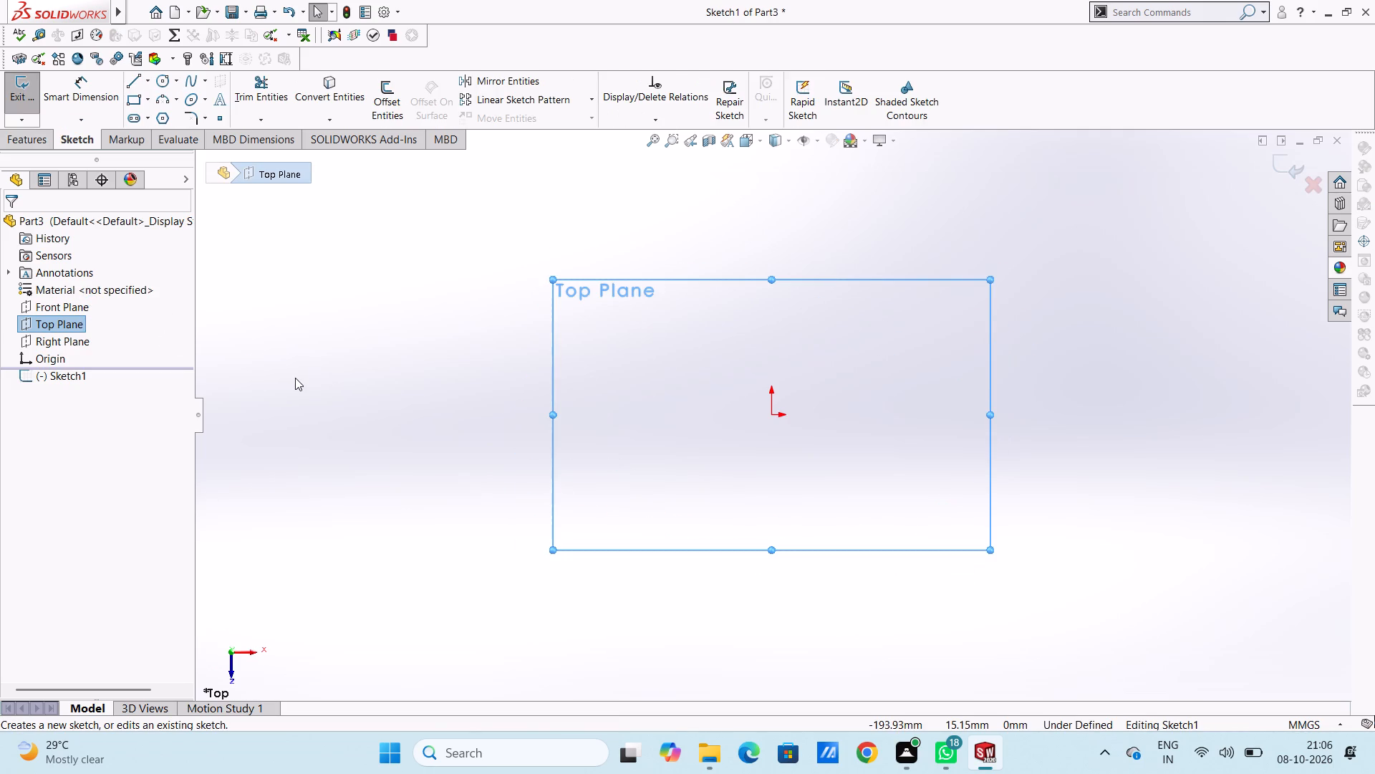
pyautogui.click(295, 378)
# Sketch a center rectangle at the origin, 113 mm high and 80 mm wide.
pyautogui.click(144, 98)
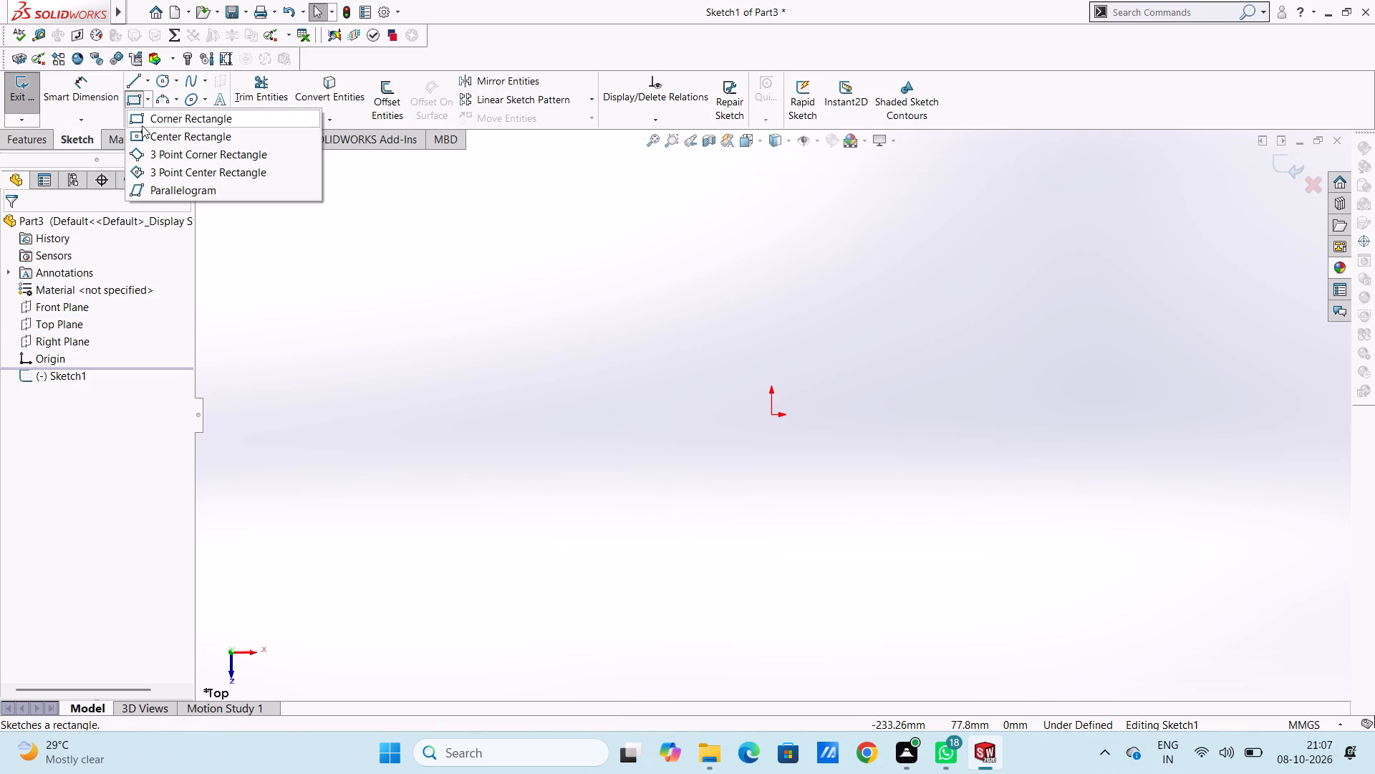
pyautogui.click(140, 136)
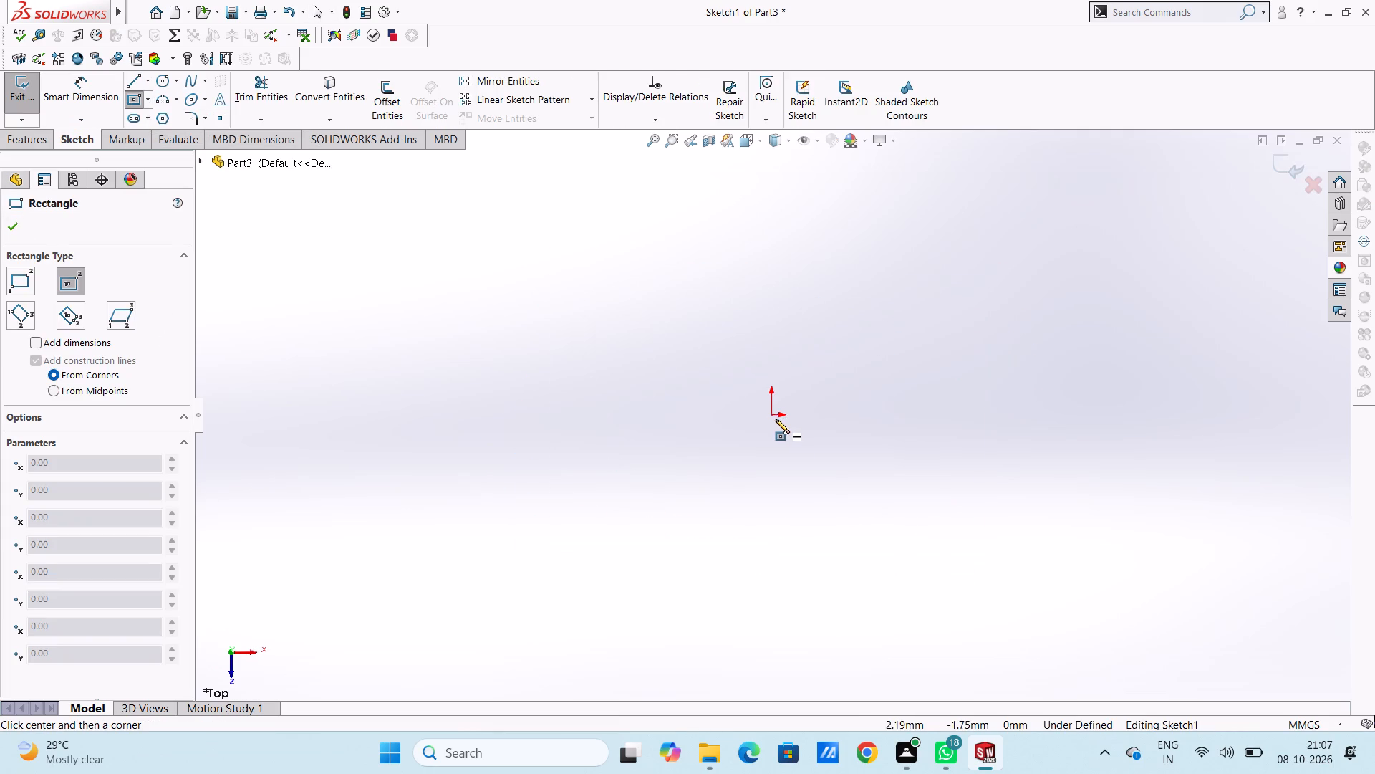
pyautogui.click(772, 417)
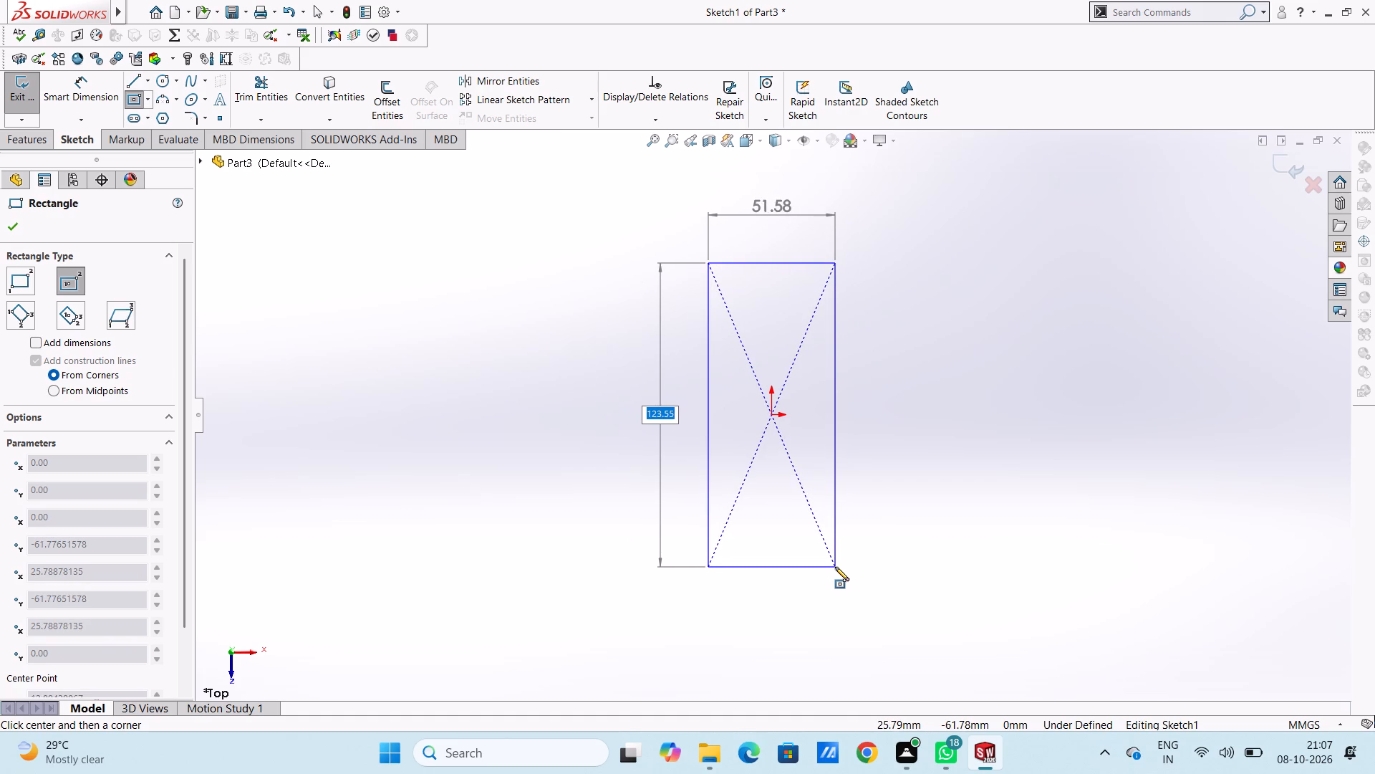
pyautogui.write('113')
pyautogui.press('Return')
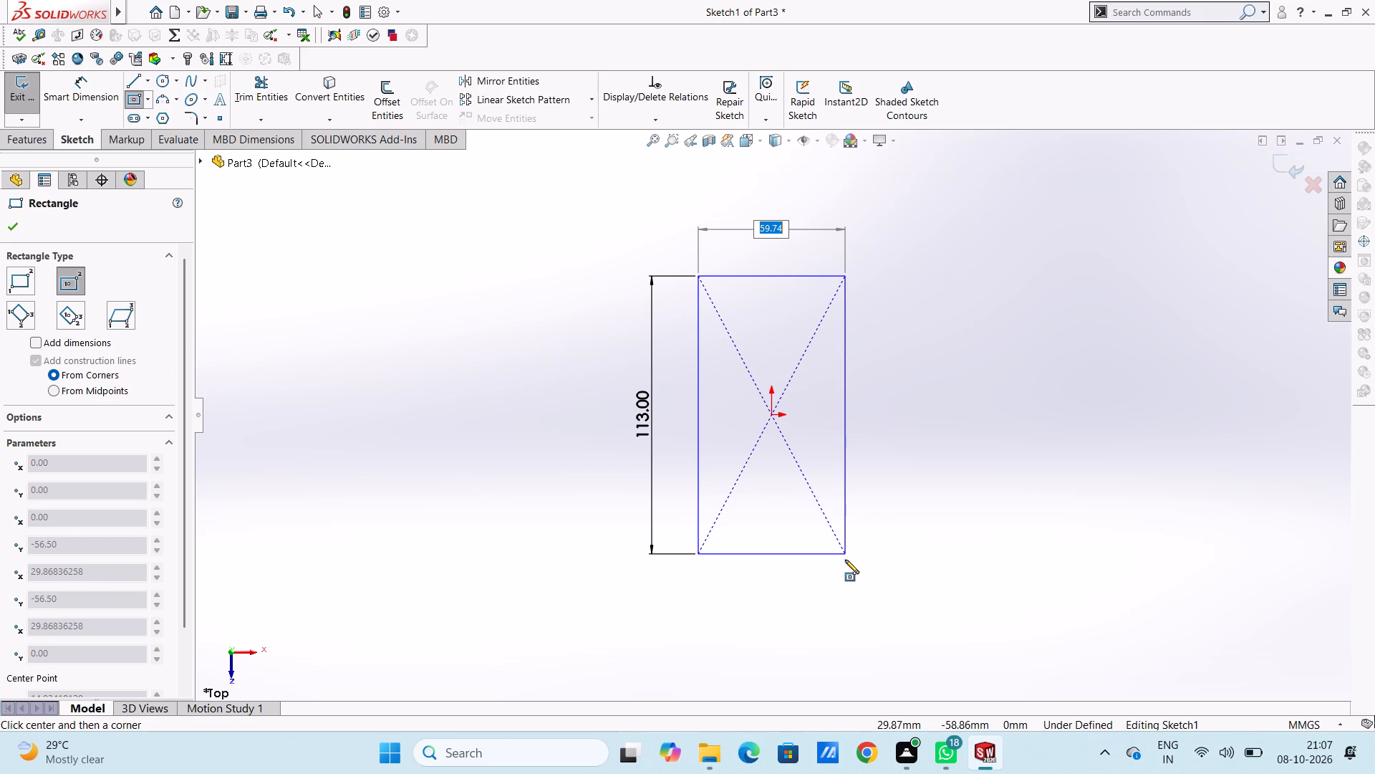
pyautogui.write('80')
pyautogui.press('Return')
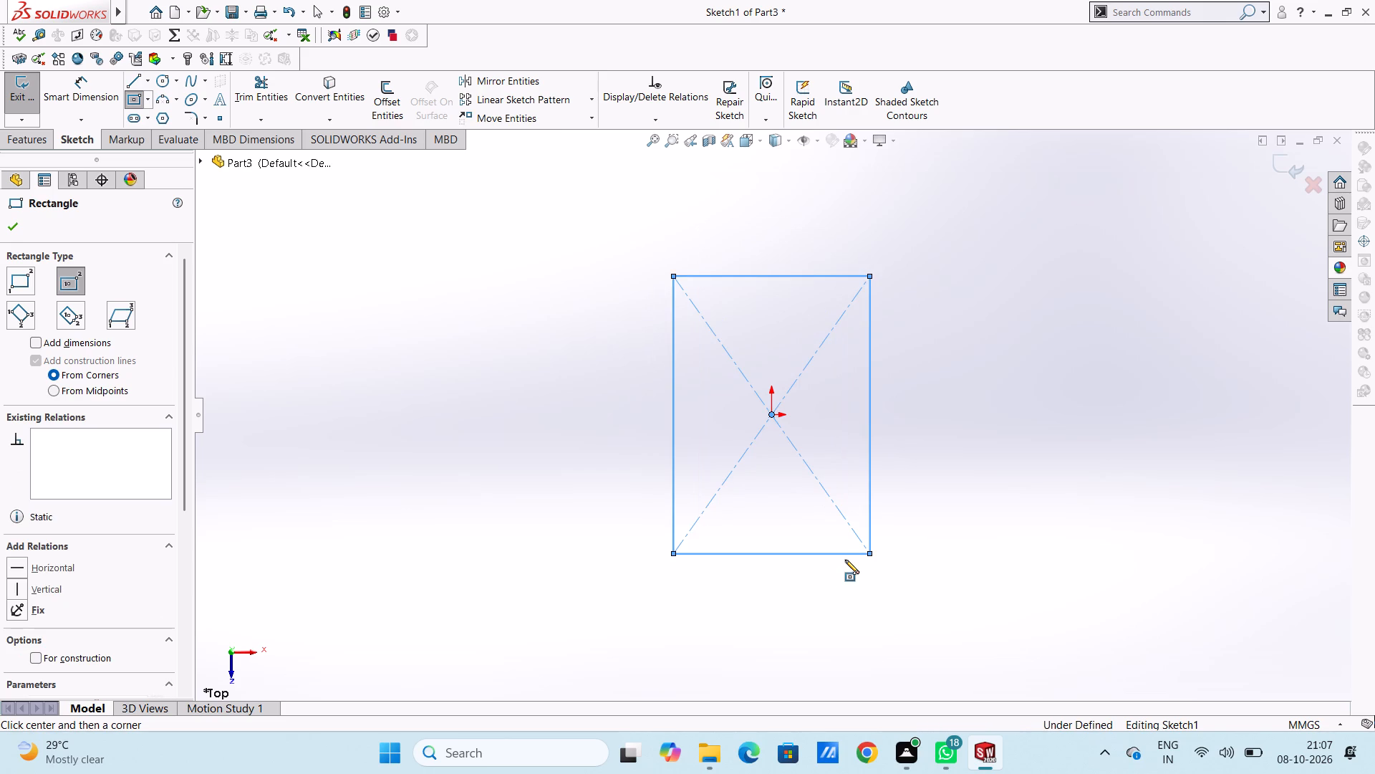
pyautogui.click(9, 234)
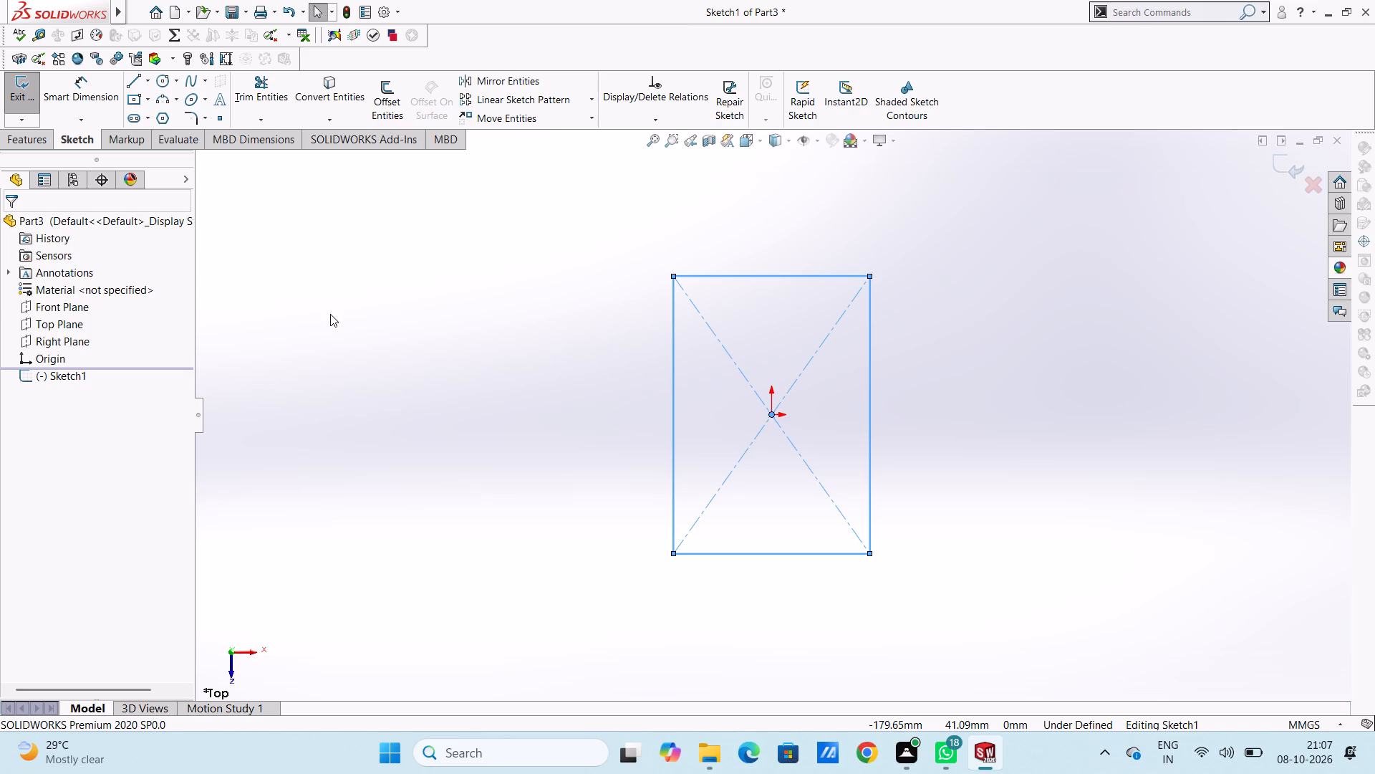
# Dimension the rectangle's vertical side at 113 mm and its horizontal side at 80 mm, using Smart Dimension.
pyautogui.click(100, 100)
pyautogui.click(677, 389)
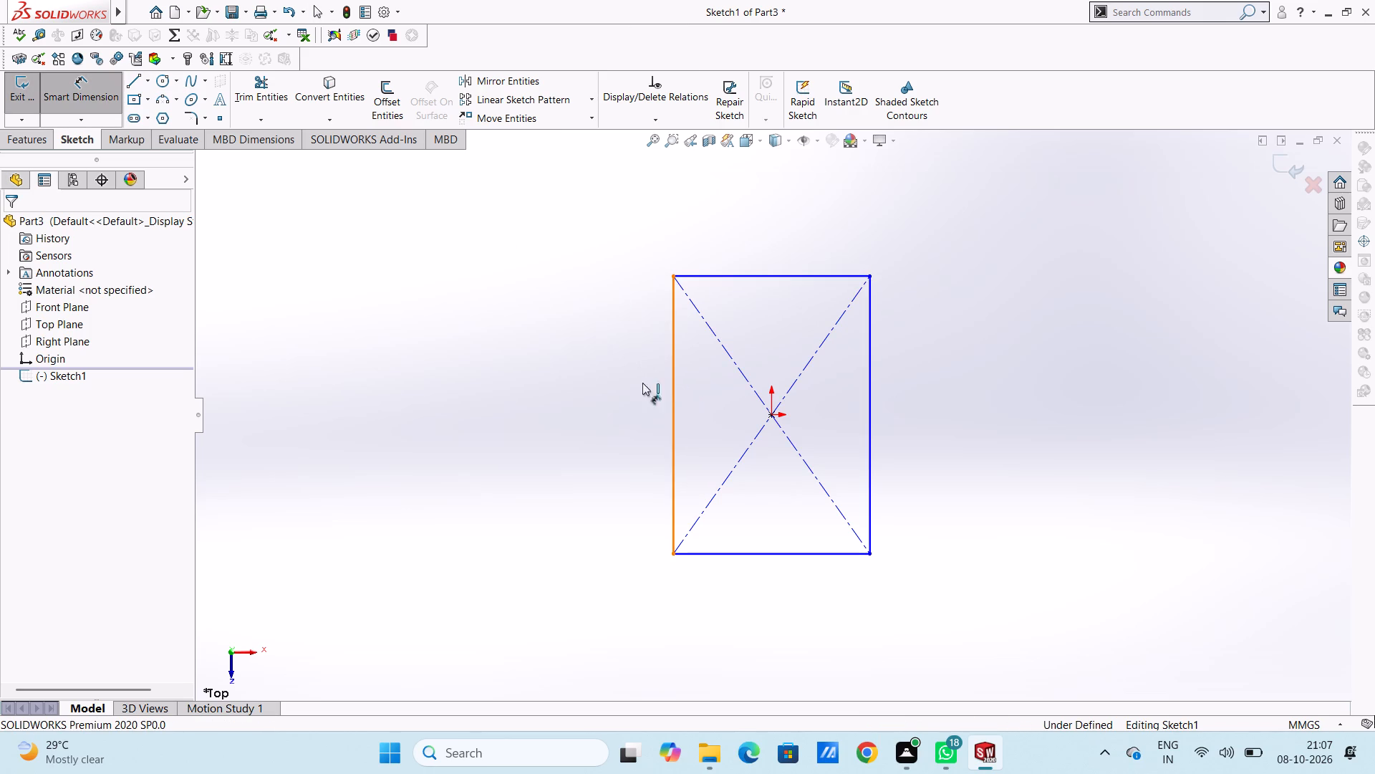
pyautogui.click(429, 384)
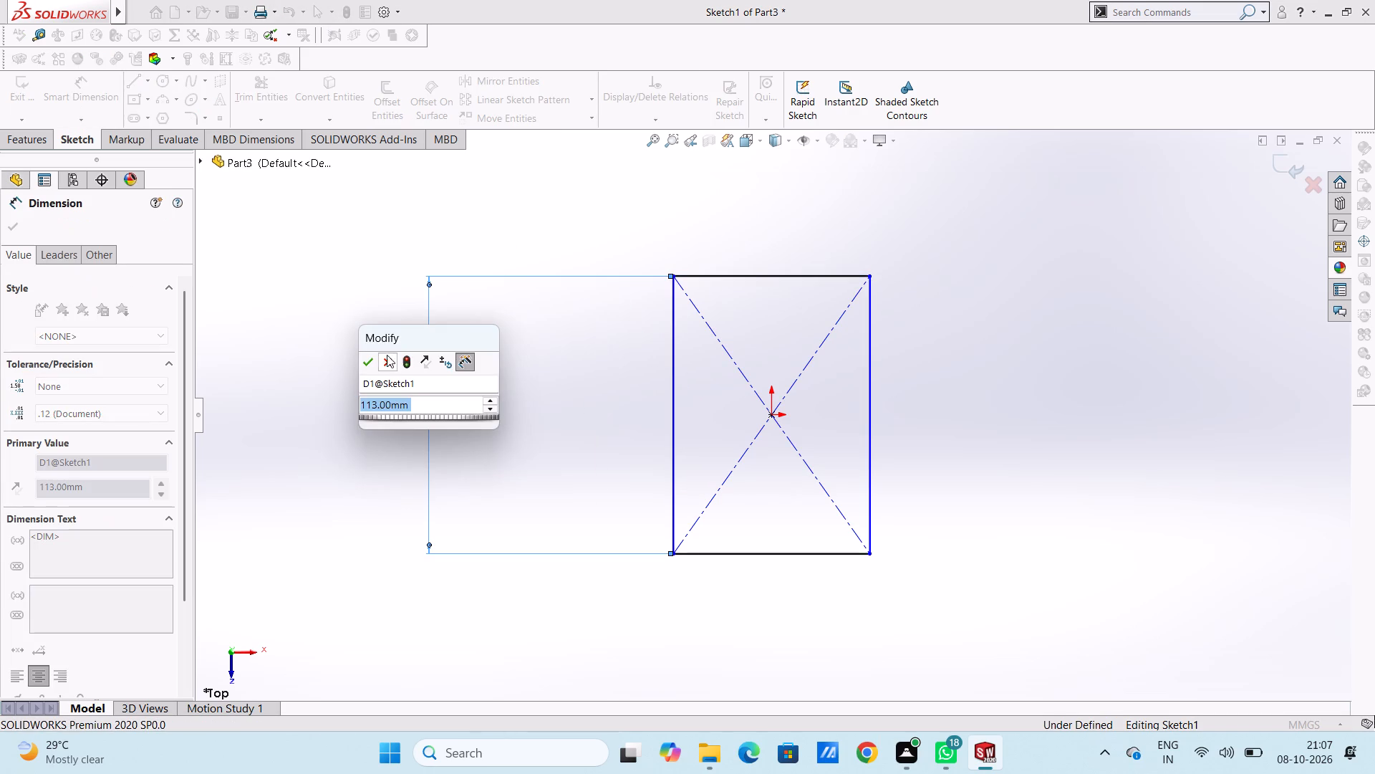
pyautogui.click(372, 357)
pyautogui.click(375, 312)
pyautogui.scroll(3, 844, 303)
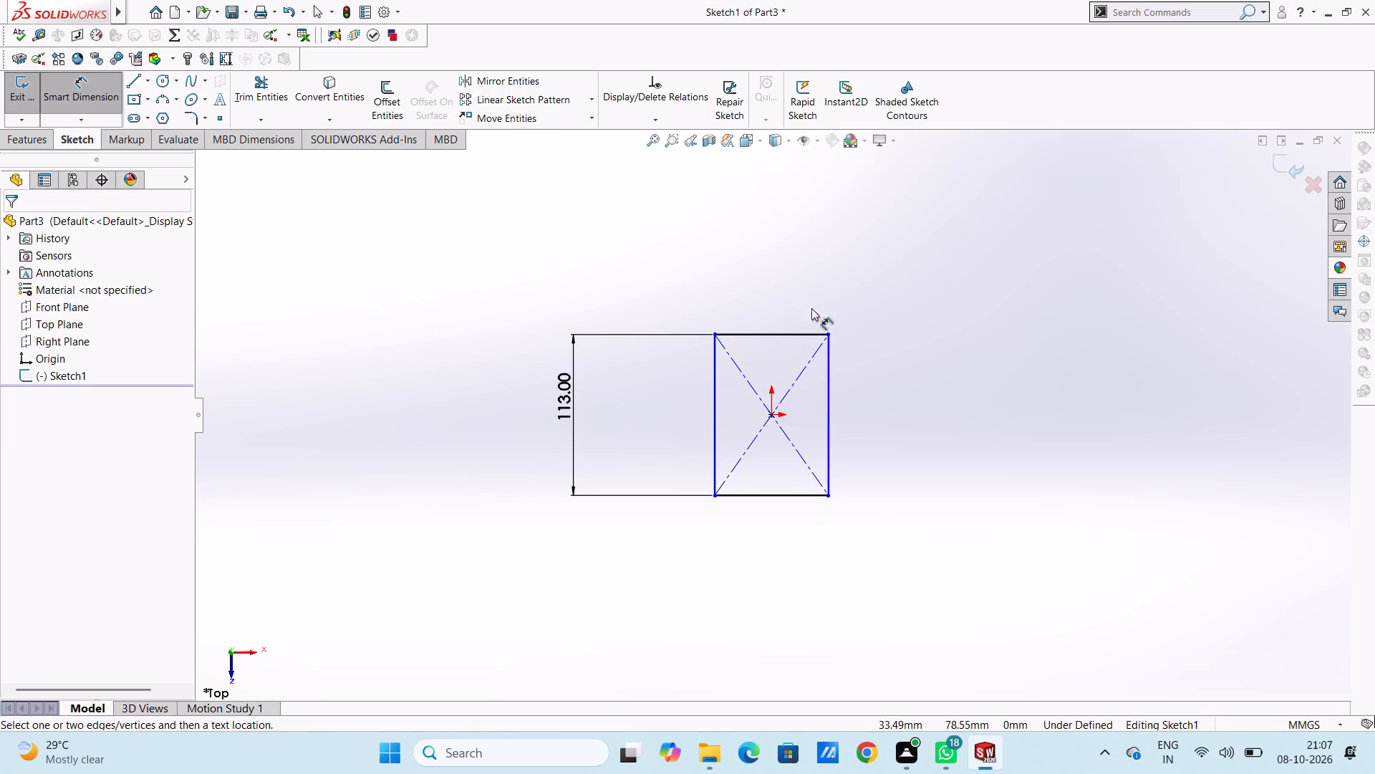
pyautogui.click(787, 337)
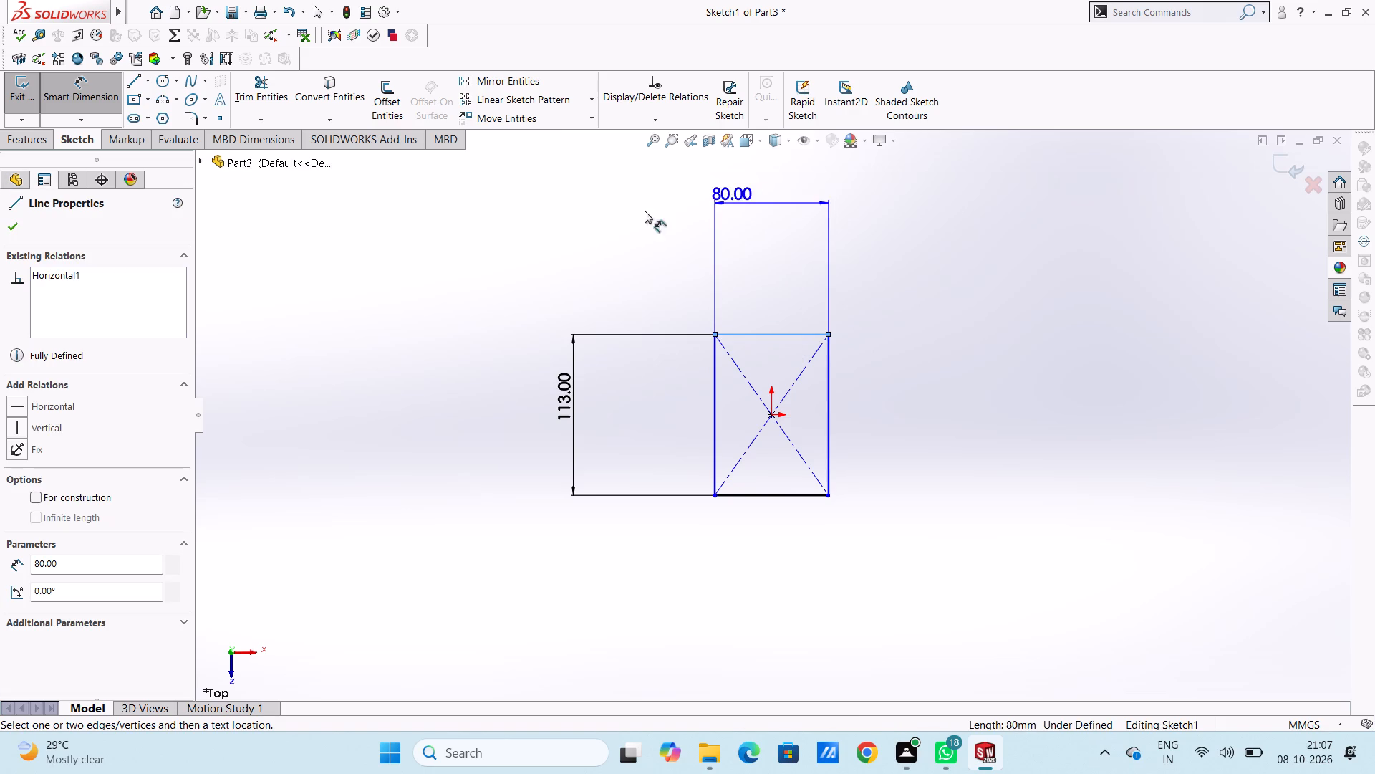
pyautogui.click(616, 211)
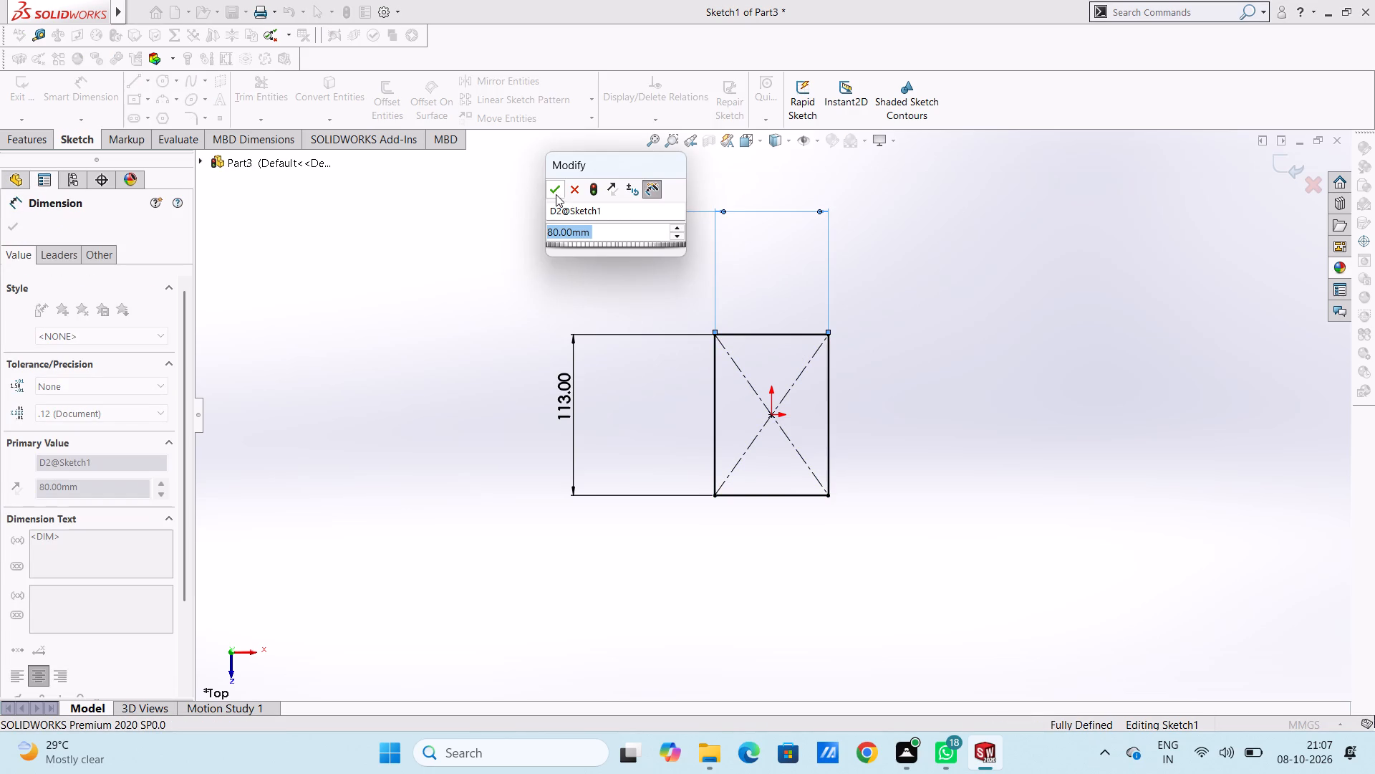
pyautogui.click(556, 194)
pyautogui.click(516, 269)
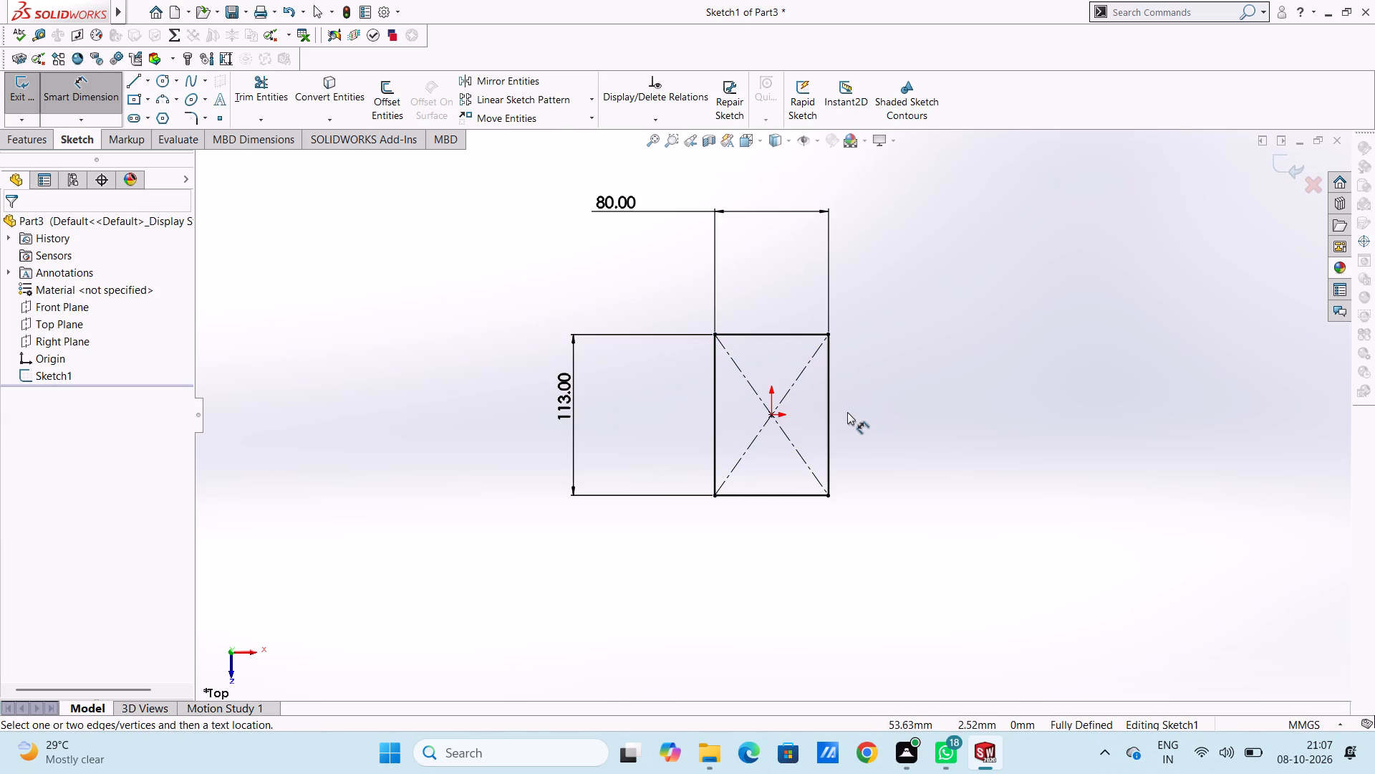
pyautogui.middleClick(847, 412)
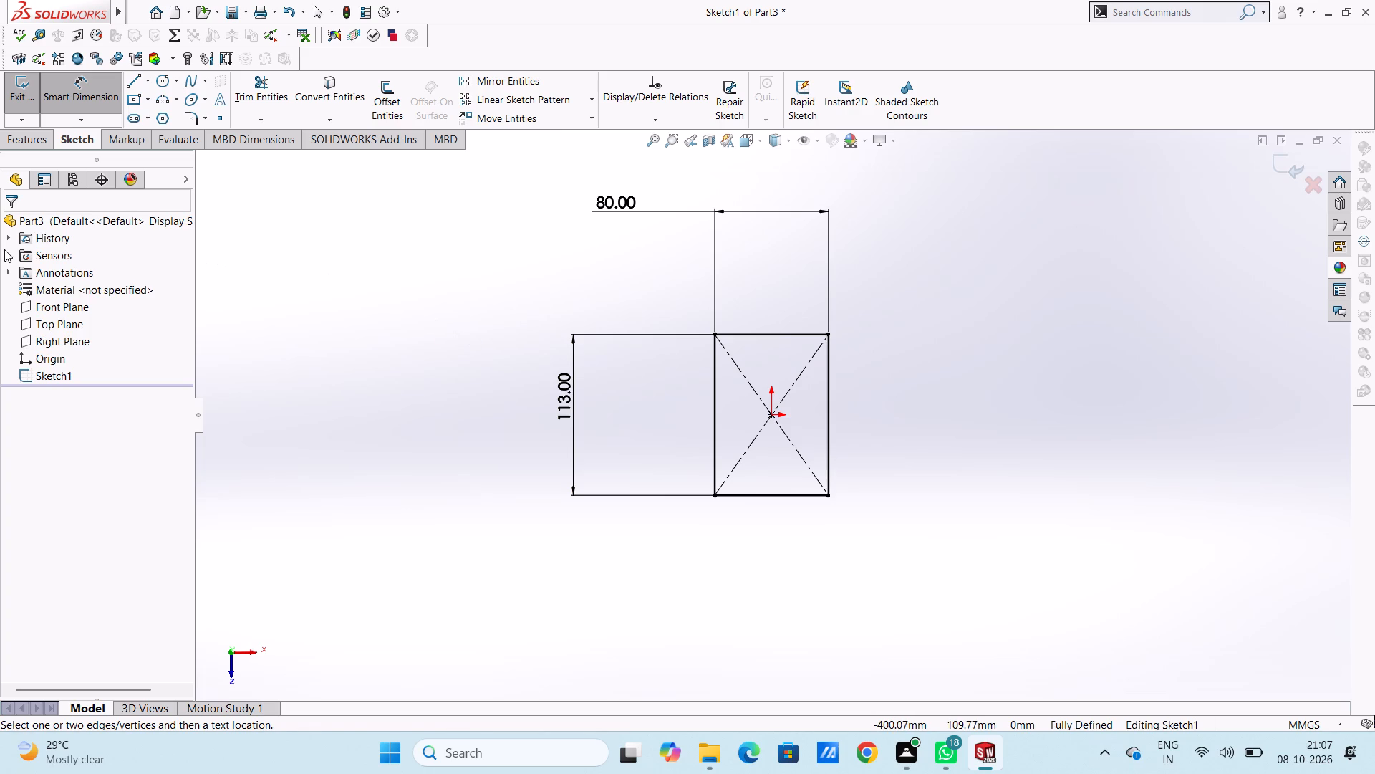
pyautogui.click(98, 105)
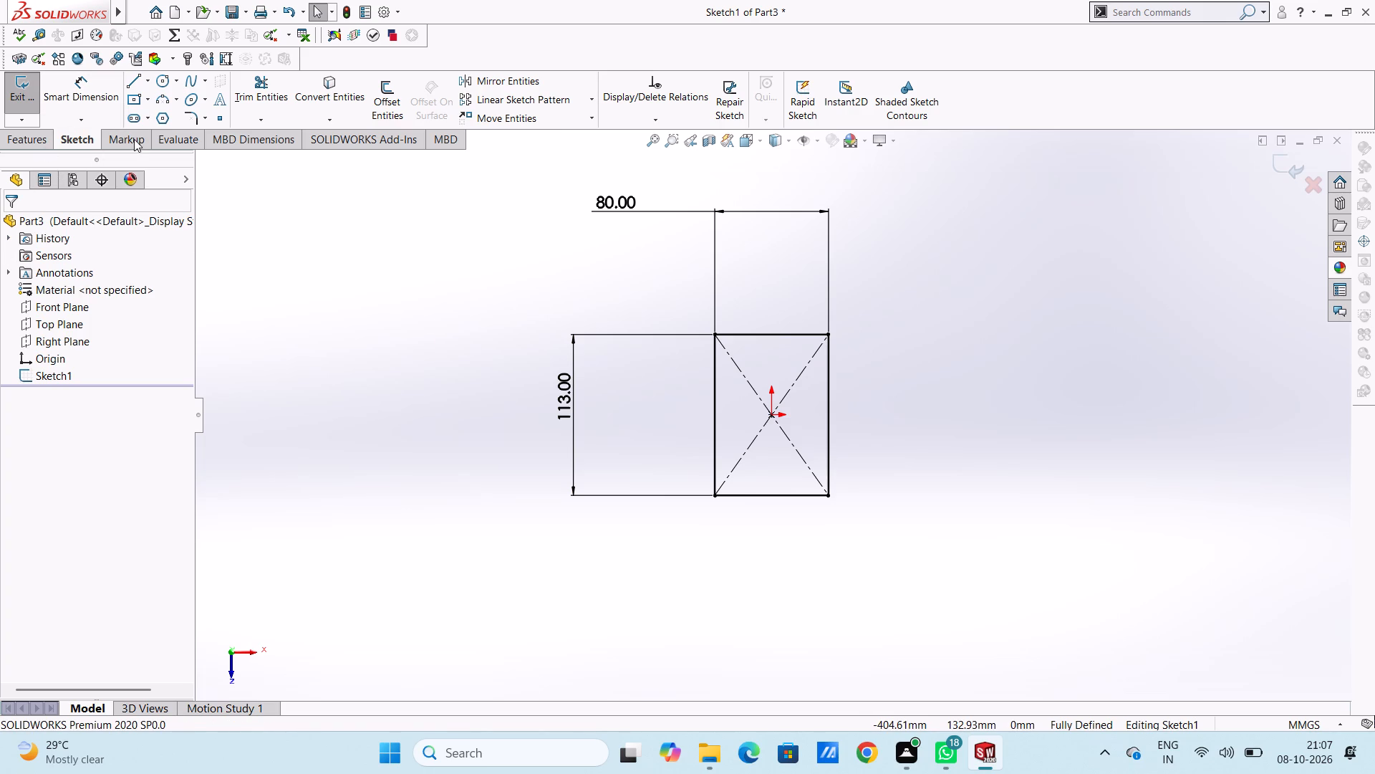
# Round all four corners of the rectangle with 15 mm sketch fillets.
pyautogui.click(197, 116)
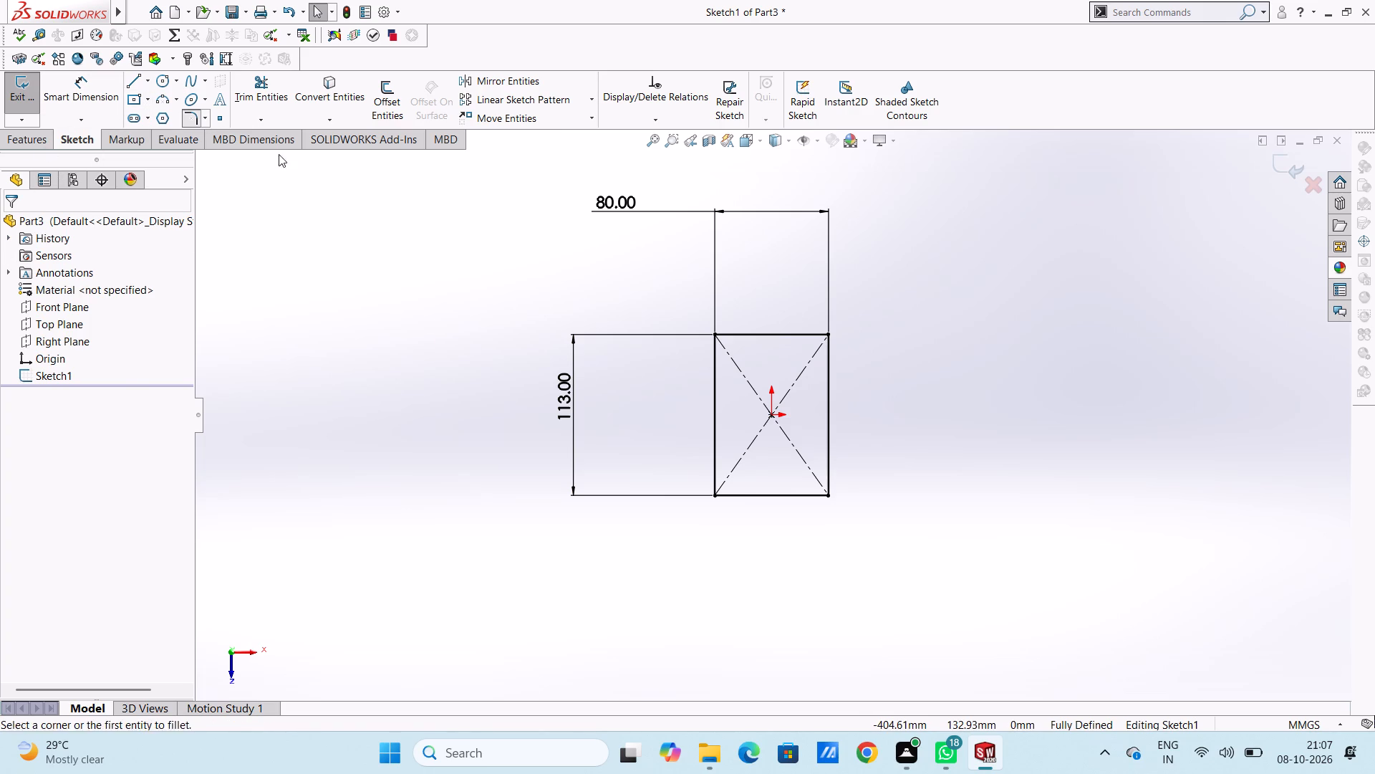
pyautogui.scroll(-4, 844, 383)
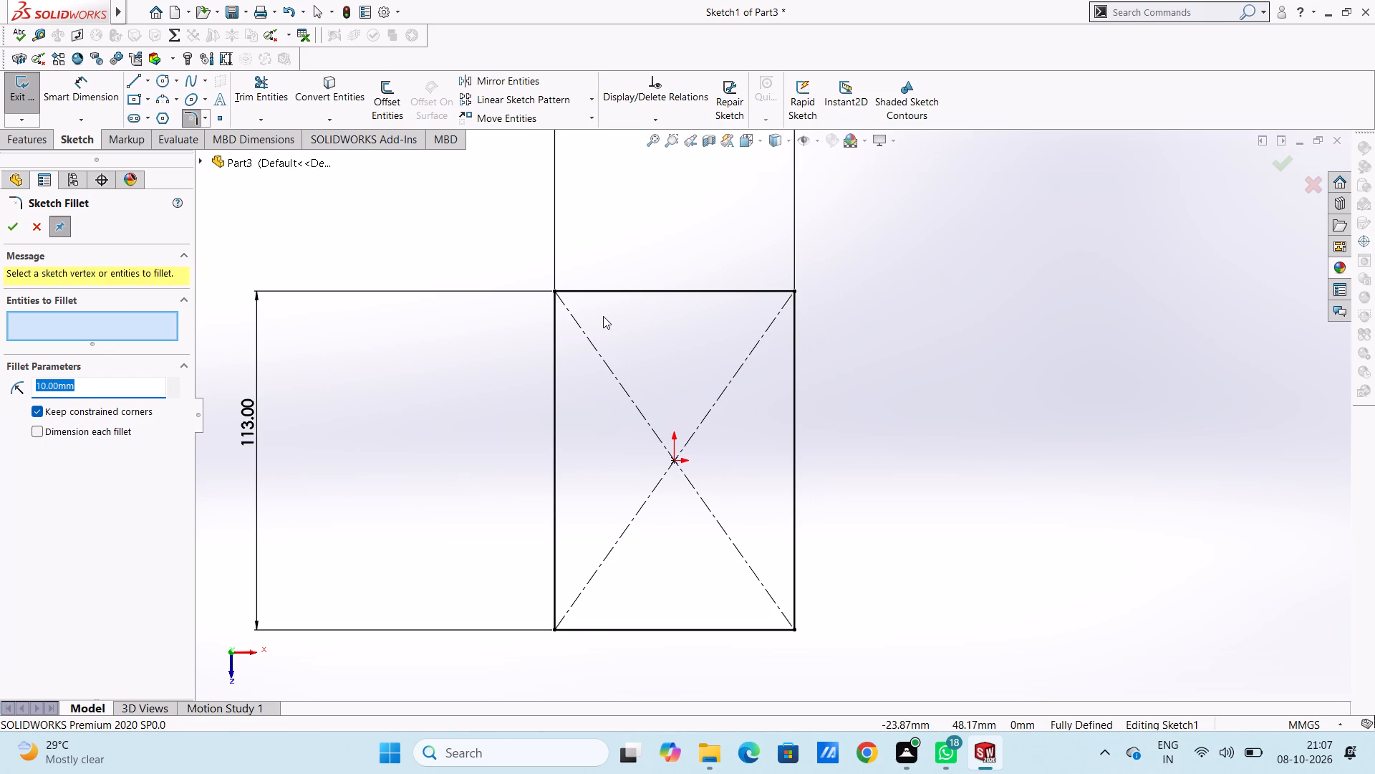
pyautogui.write('15')
pyautogui.press('Return')
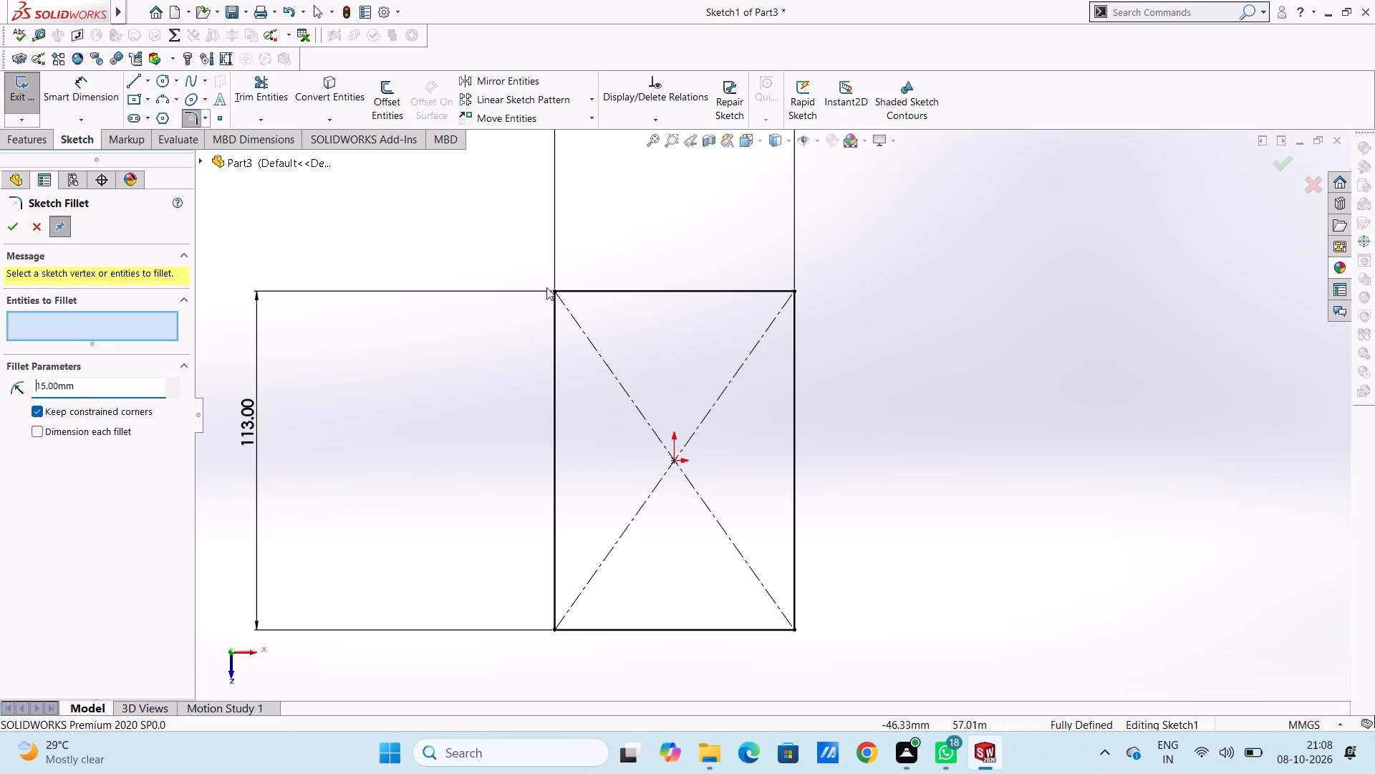
pyautogui.click(557, 290)
pyautogui.click(794, 291)
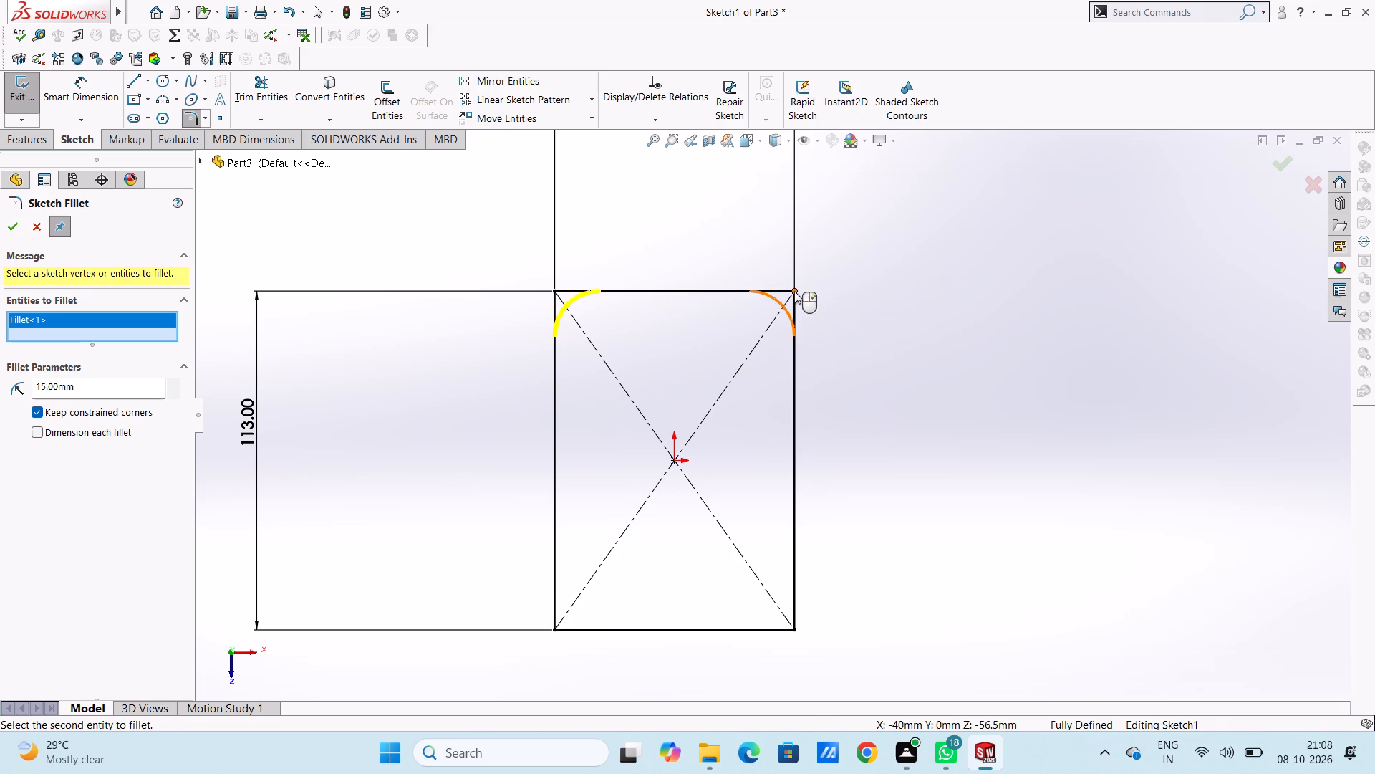
pyautogui.click(790, 631)
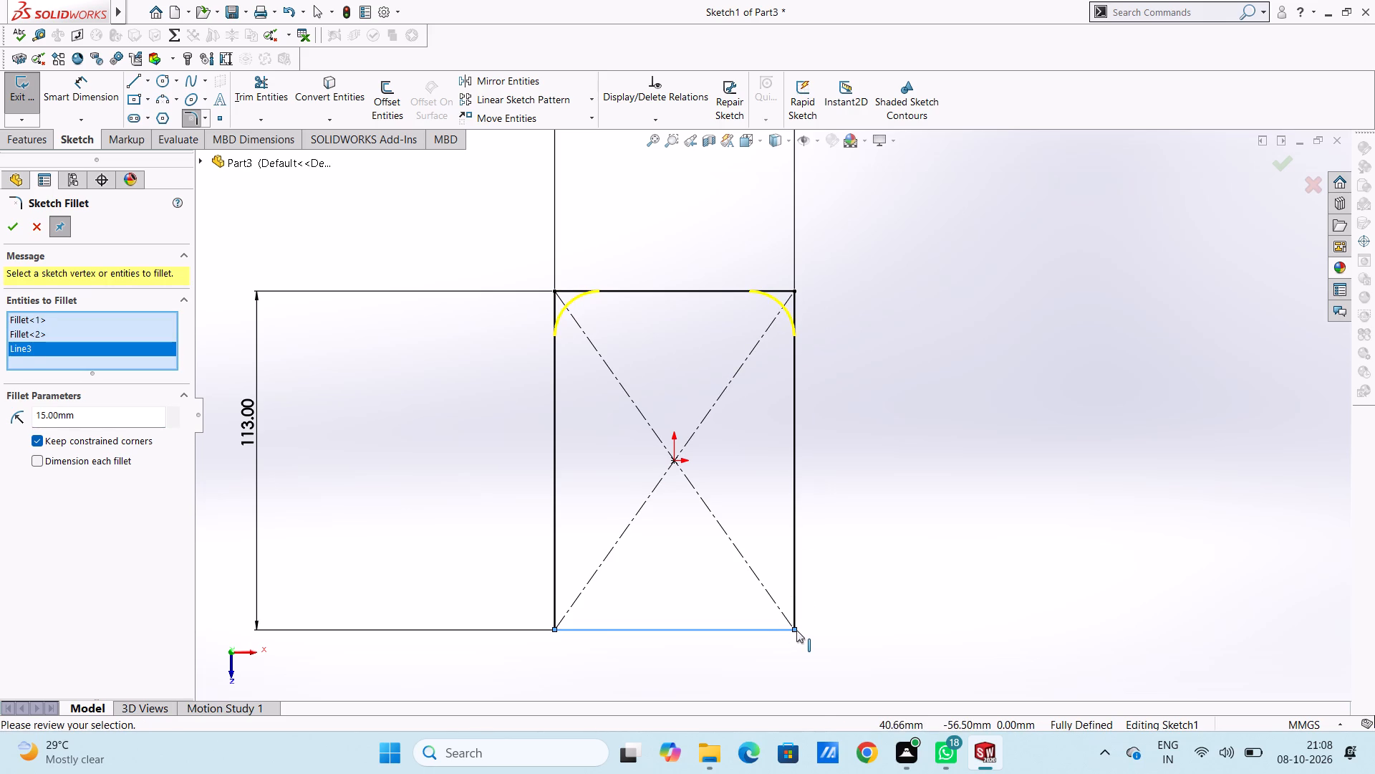
pyautogui.click(781, 633)
pyautogui.click(793, 629)
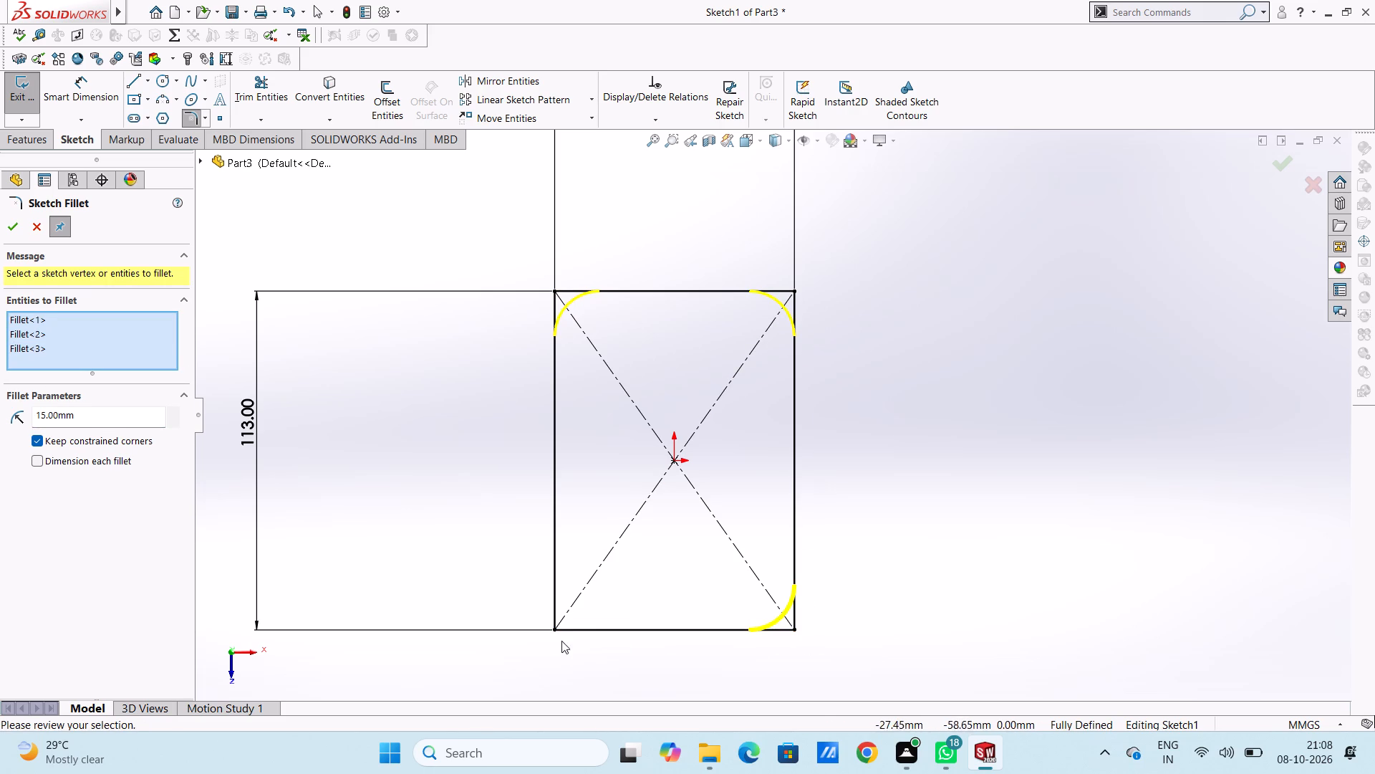
pyautogui.click(556, 629)
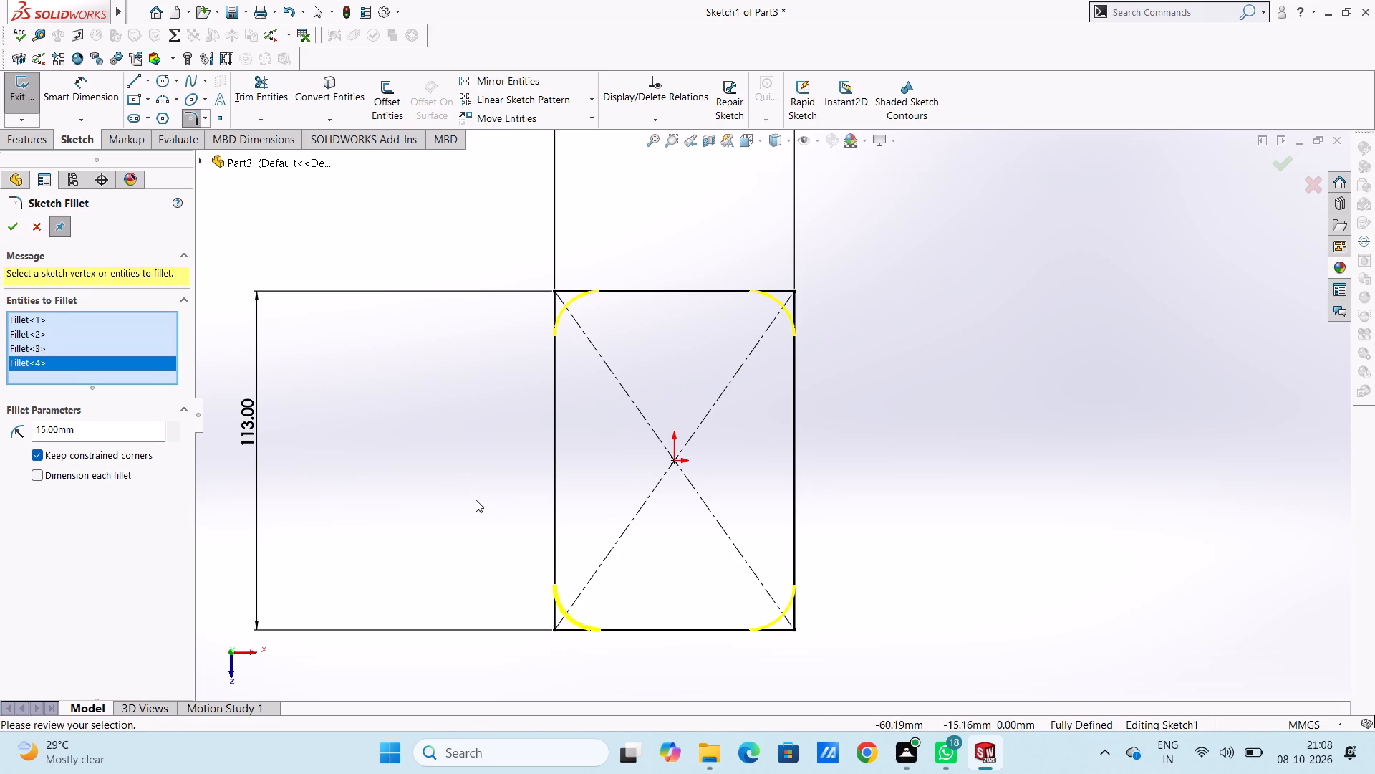
pyautogui.click(8, 224)
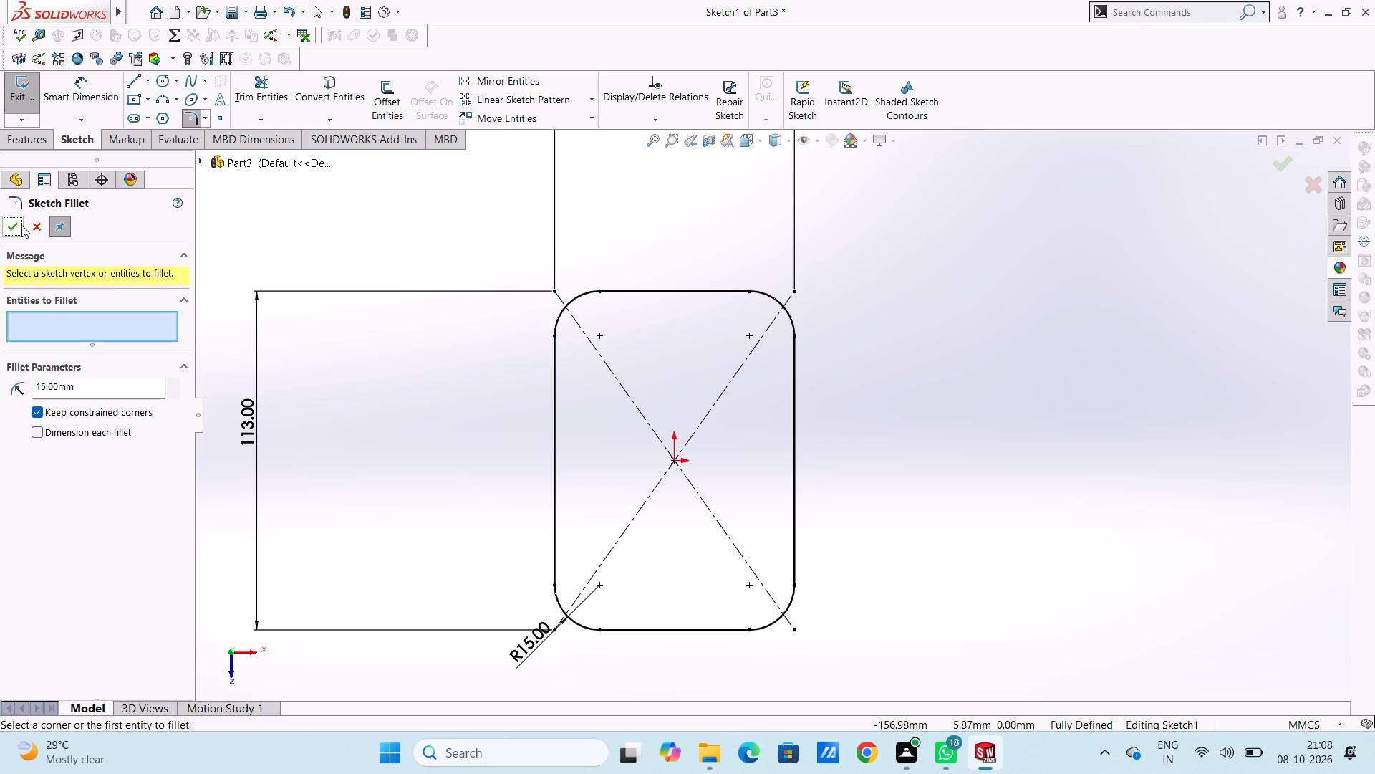
pyautogui.click(20, 224)
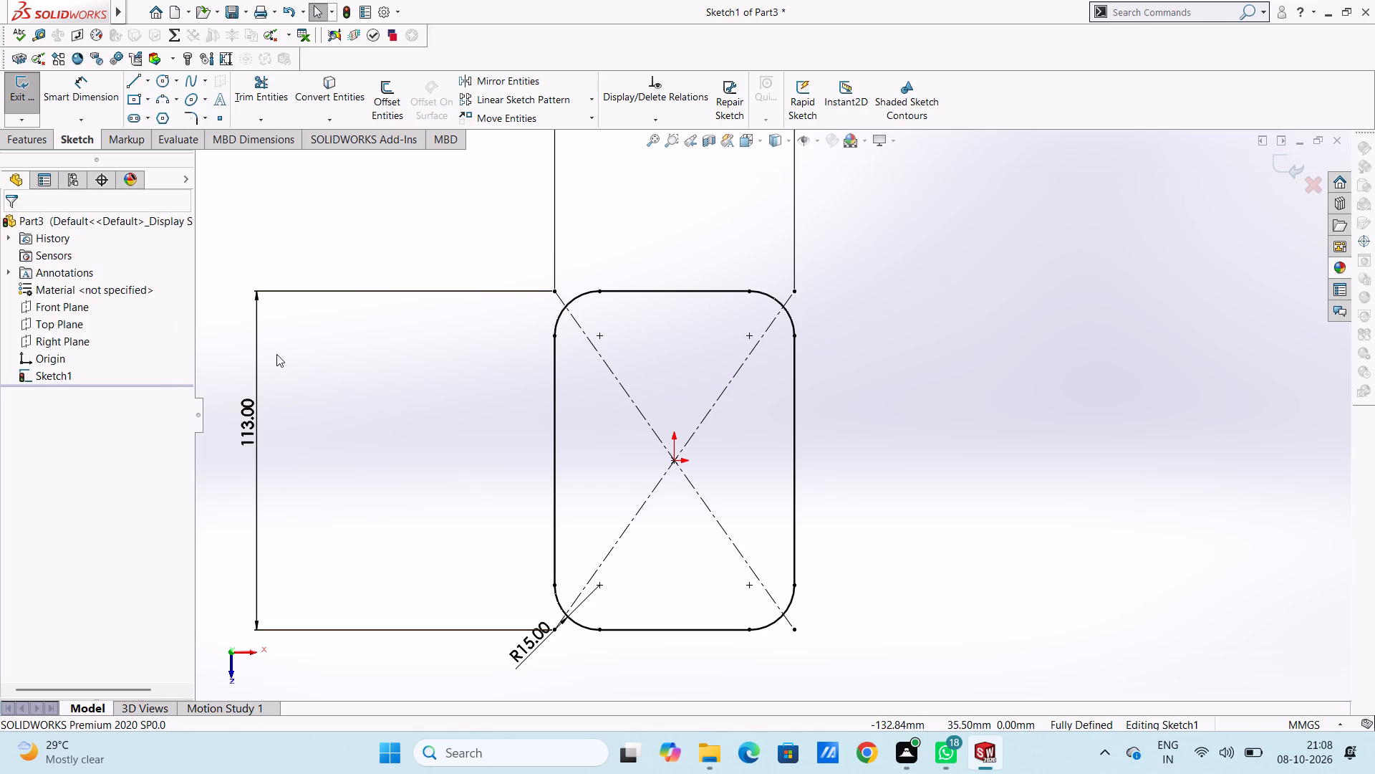
# Sketch four circles on the fillet centres, radii about 12.5 mm upper-left, 7.9 mm upper-right, 6.1 mm lower-left and 13 mm lower-right.
pyautogui.click(158, 75)
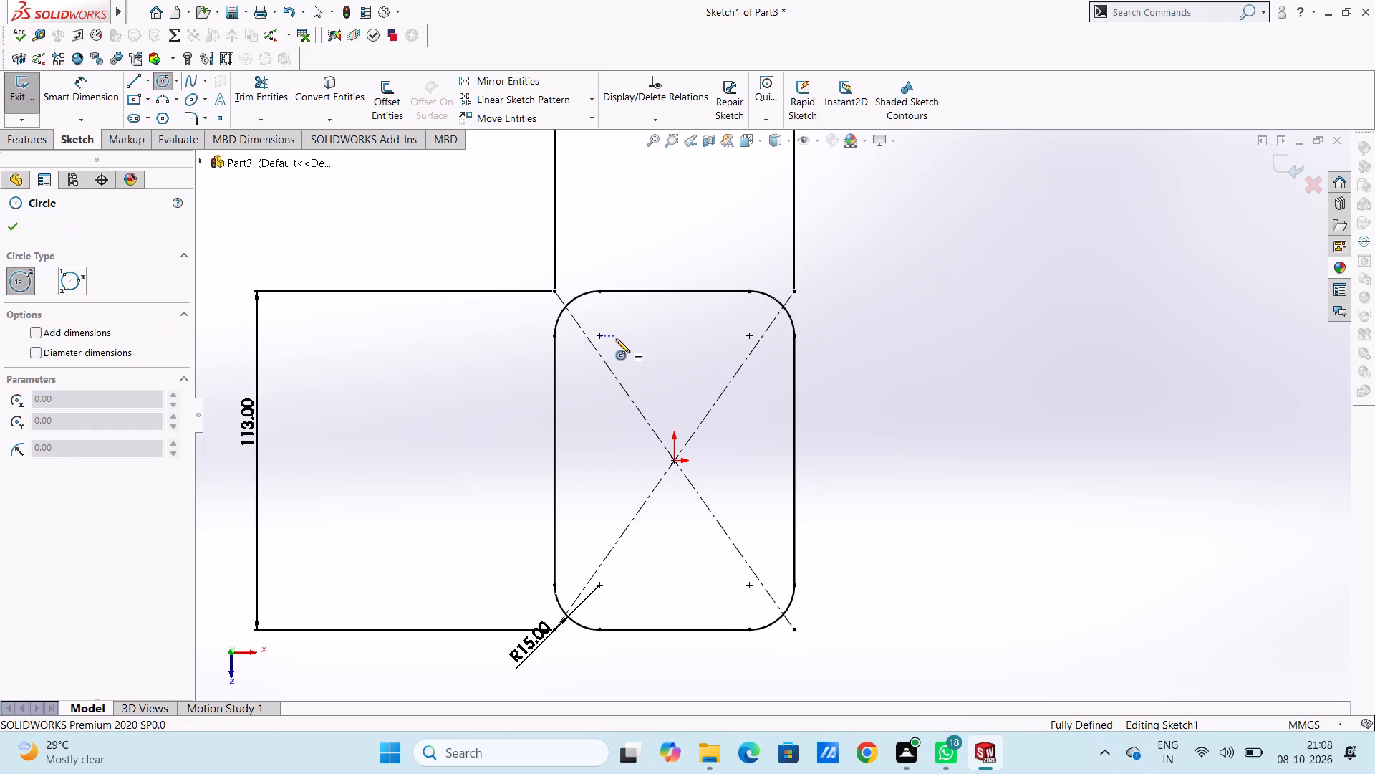
pyautogui.click(602, 335)
pyautogui.click(627, 361)
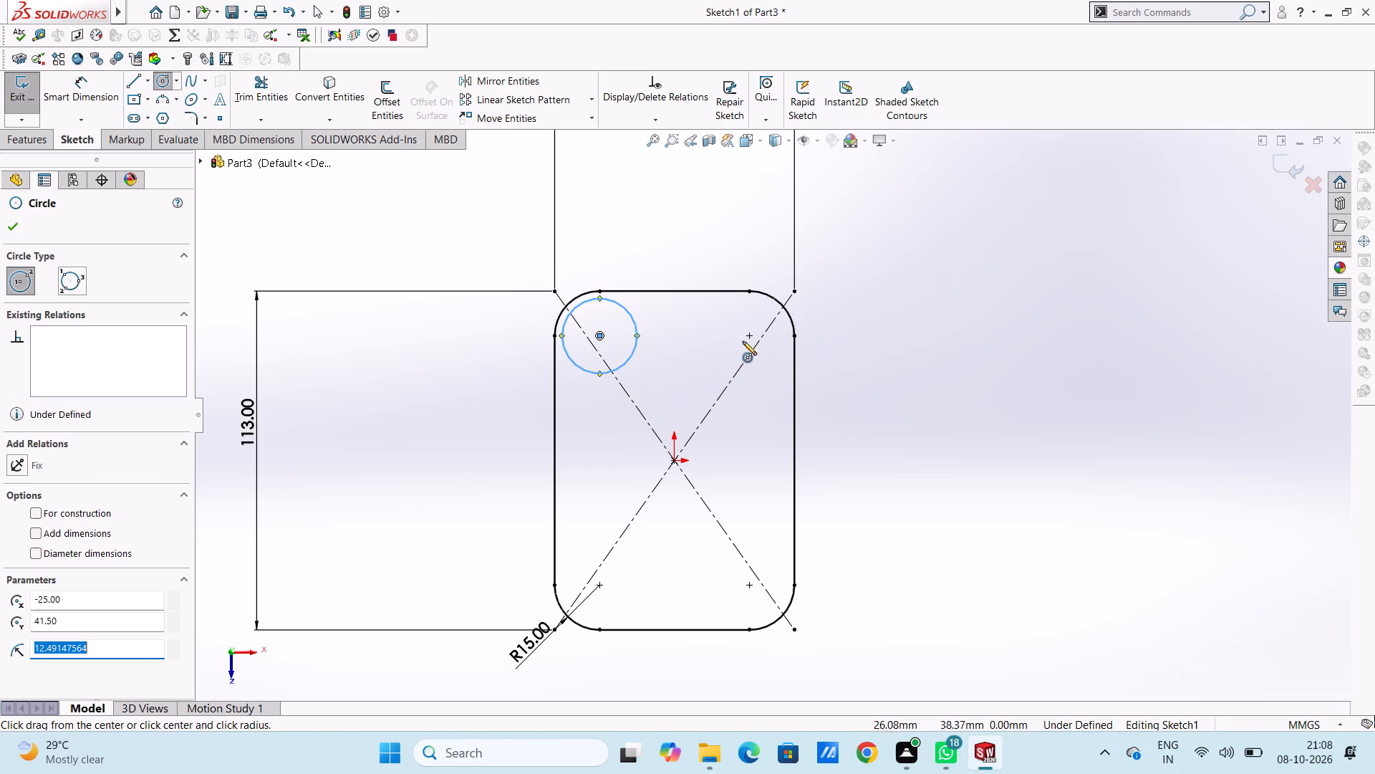
pyautogui.click(747, 335)
pyautogui.click(755, 359)
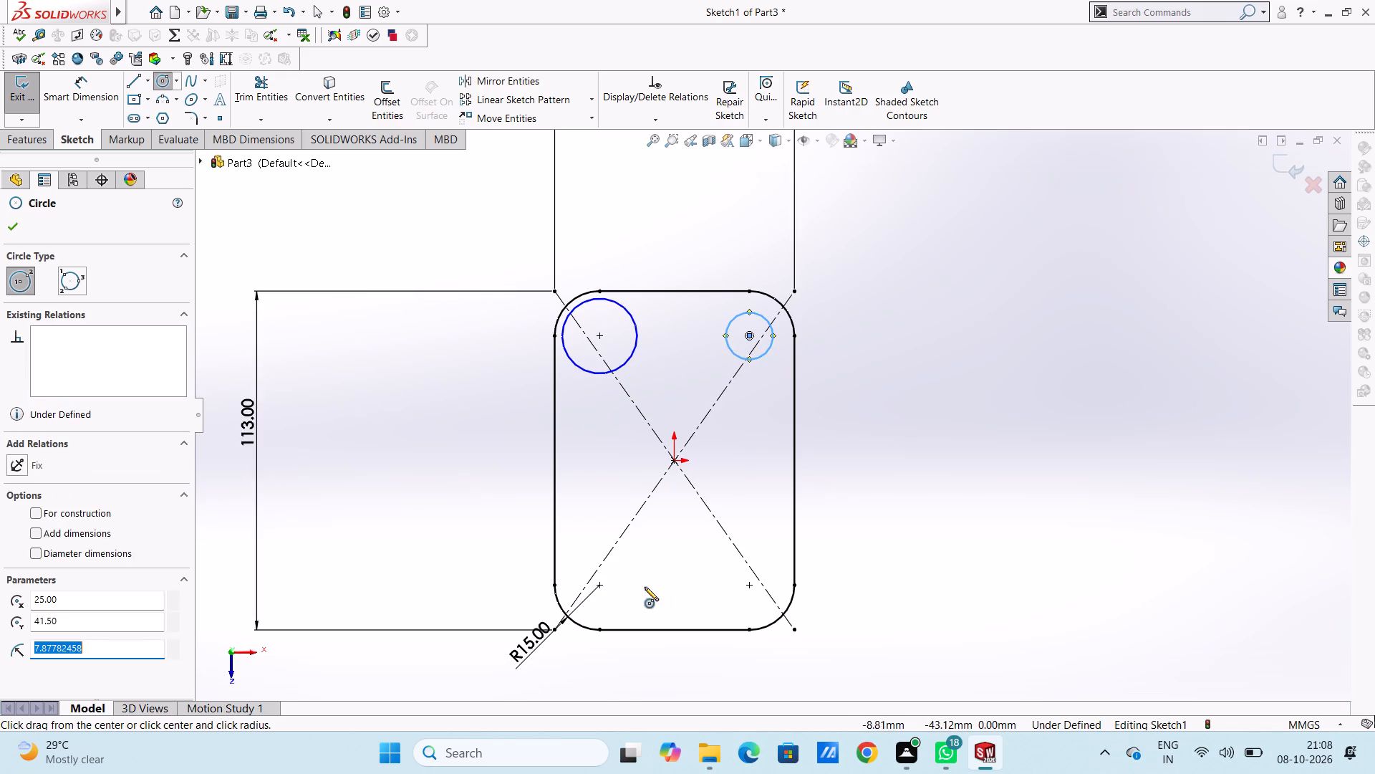
pyautogui.click(603, 588)
pyautogui.click(615, 595)
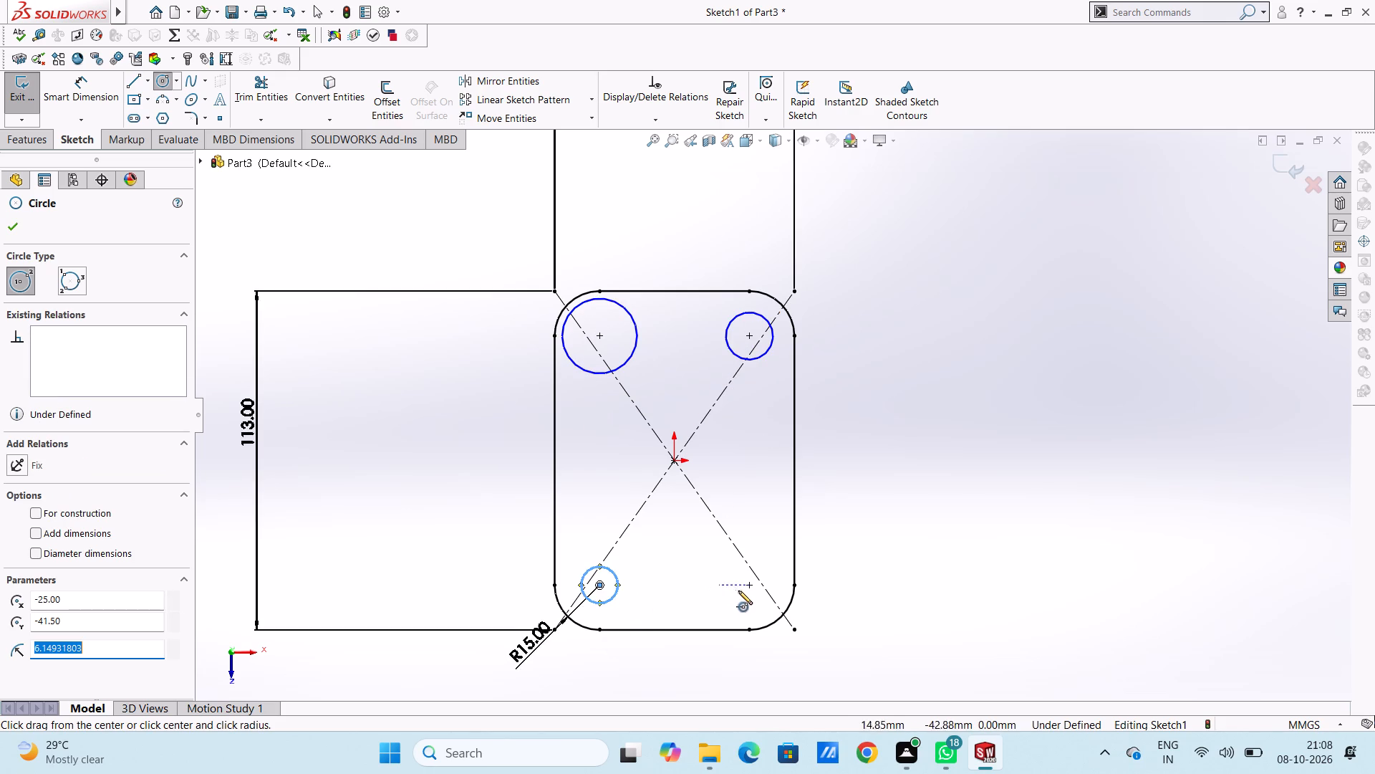
pyautogui.click(748, 586)
pyautogui.click(711, 593)
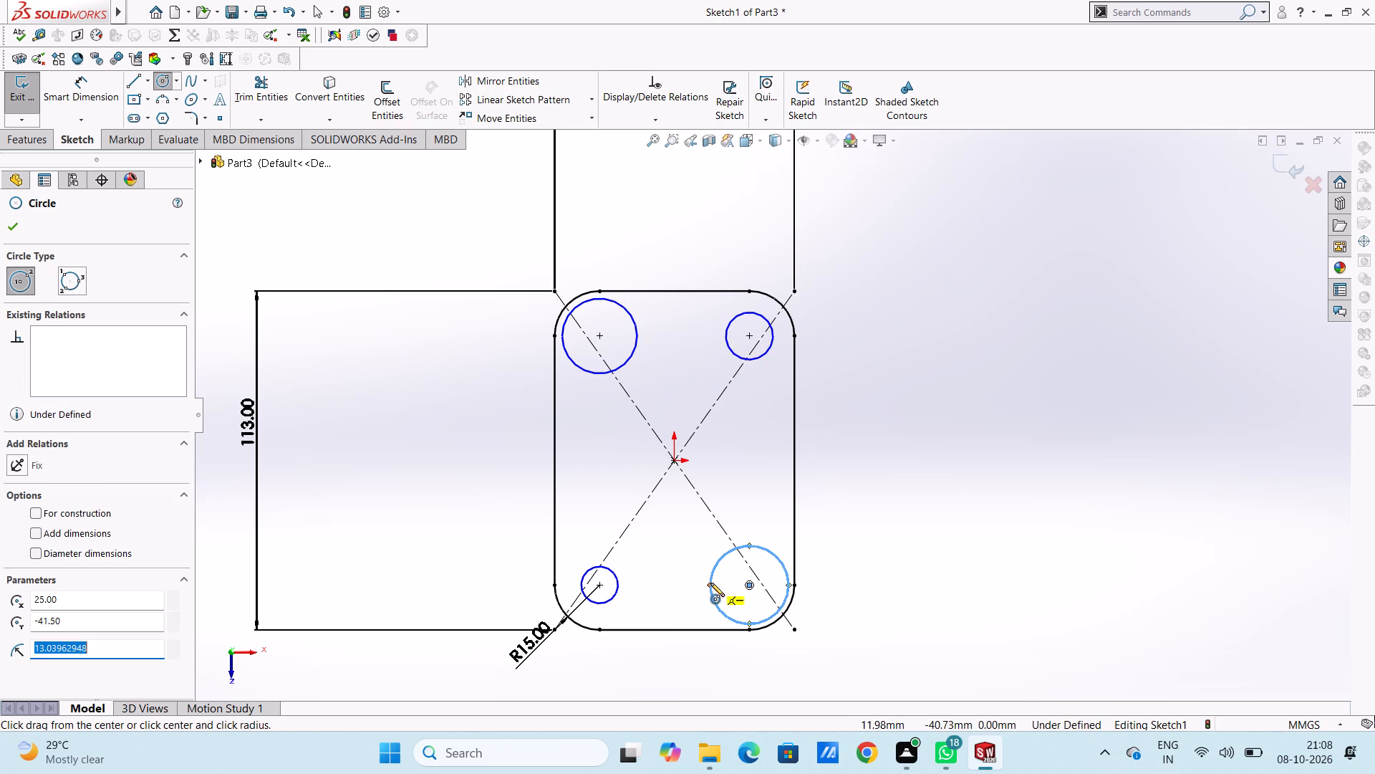
pyautogui.click(11, 229)
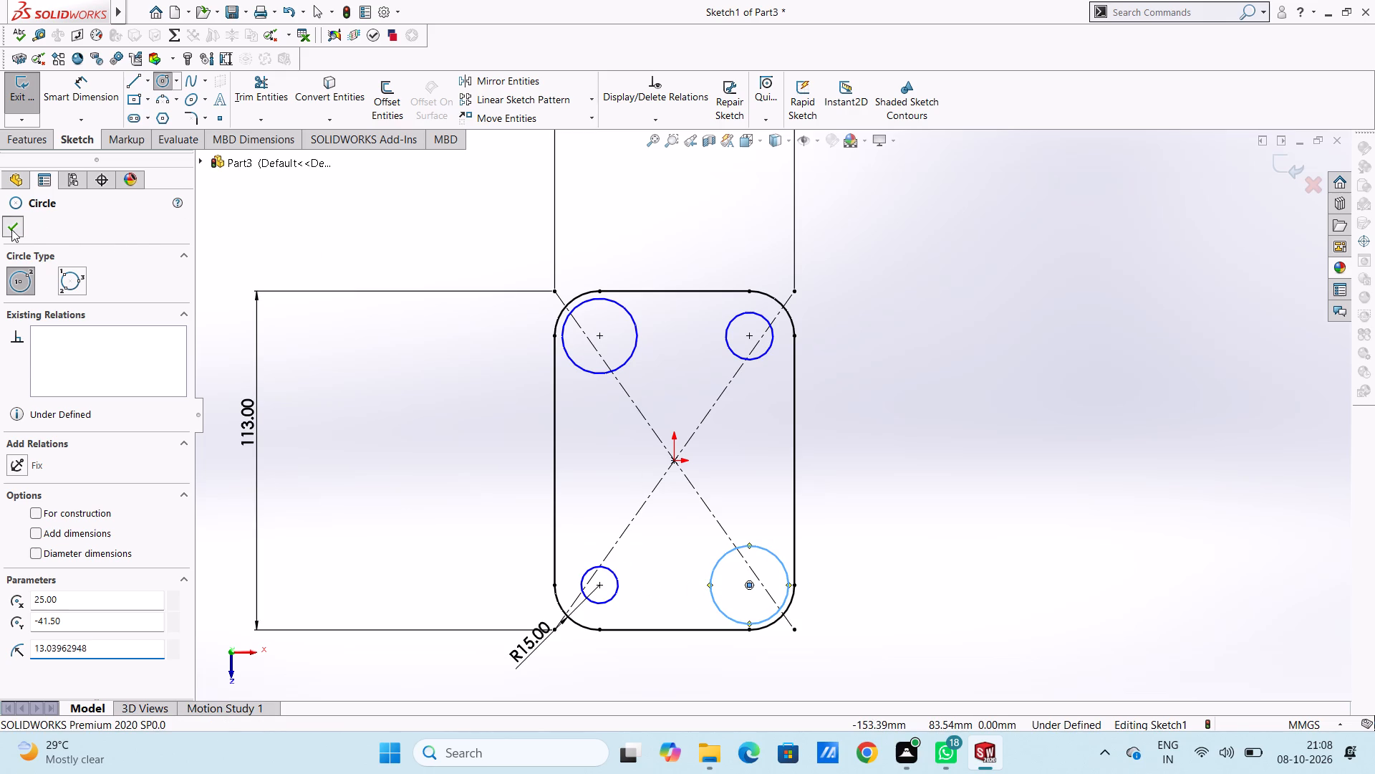
# Dimension the upper-right and upper-left corner circles at 10 mm diameter each, using Smart Dimension.
pyautogui.click(79, 88)
pyautogui.scroll(3, 516, 328)
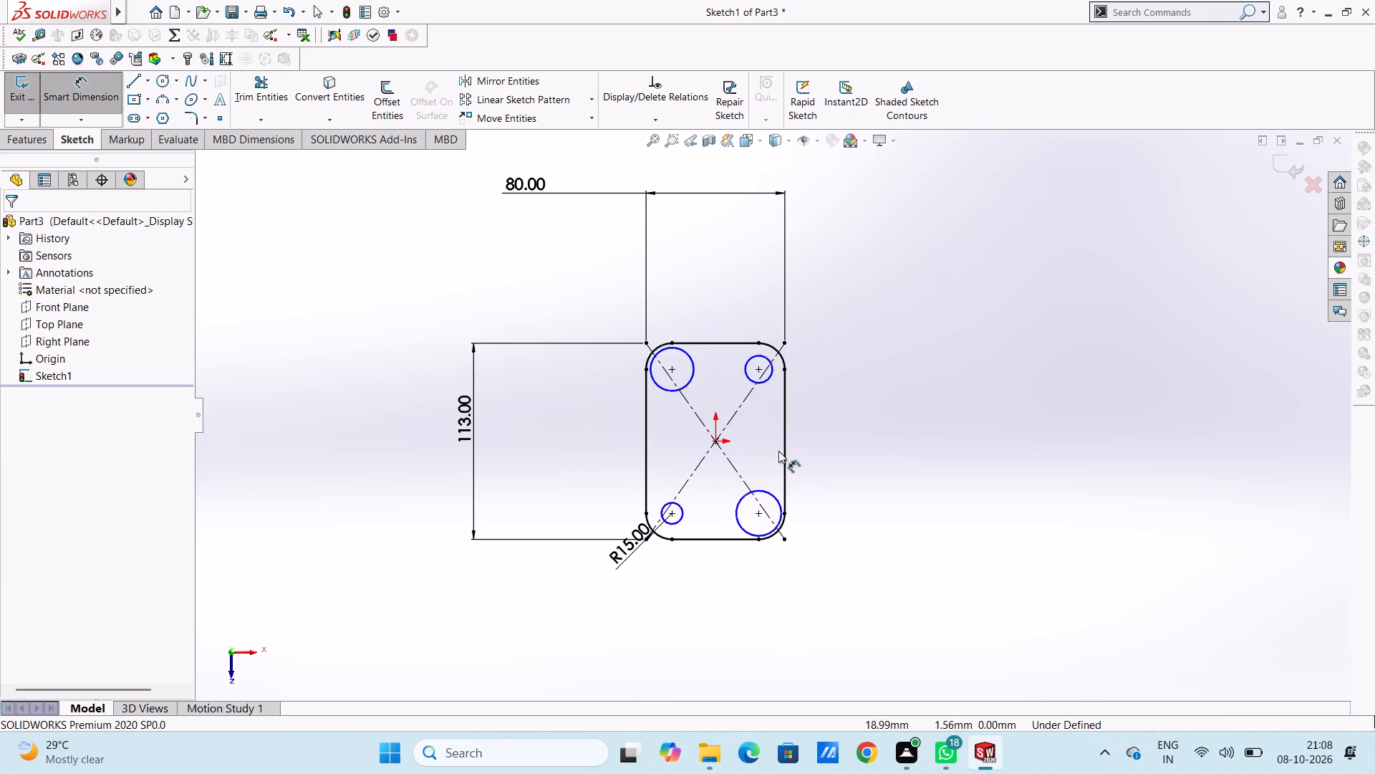
pyautogui.scroll(-1, 786, 453)
pyautogui.click(761, 368)
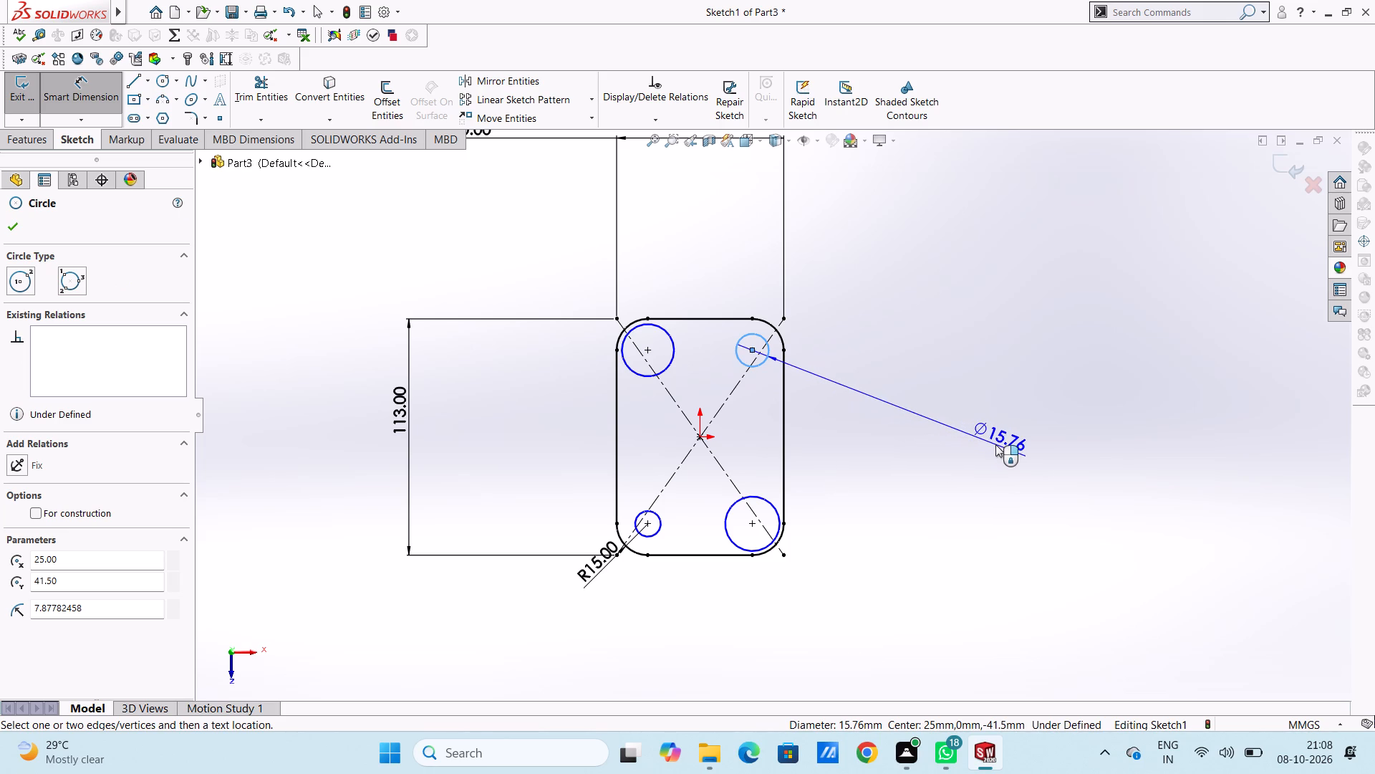
pyautogui.click(995, 444)
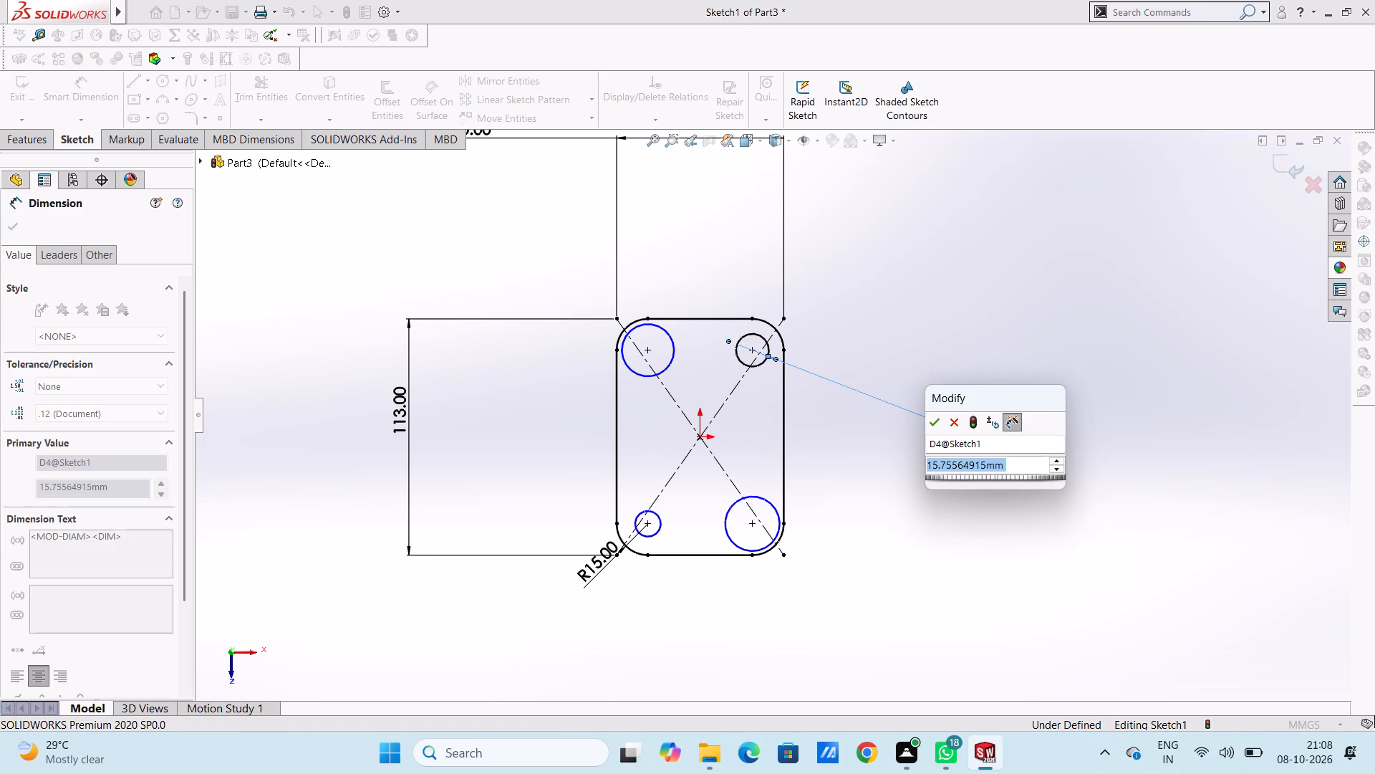
pyautogui.write('10')
pyautogui.press('Return')
pyautogui.click(897, 302)
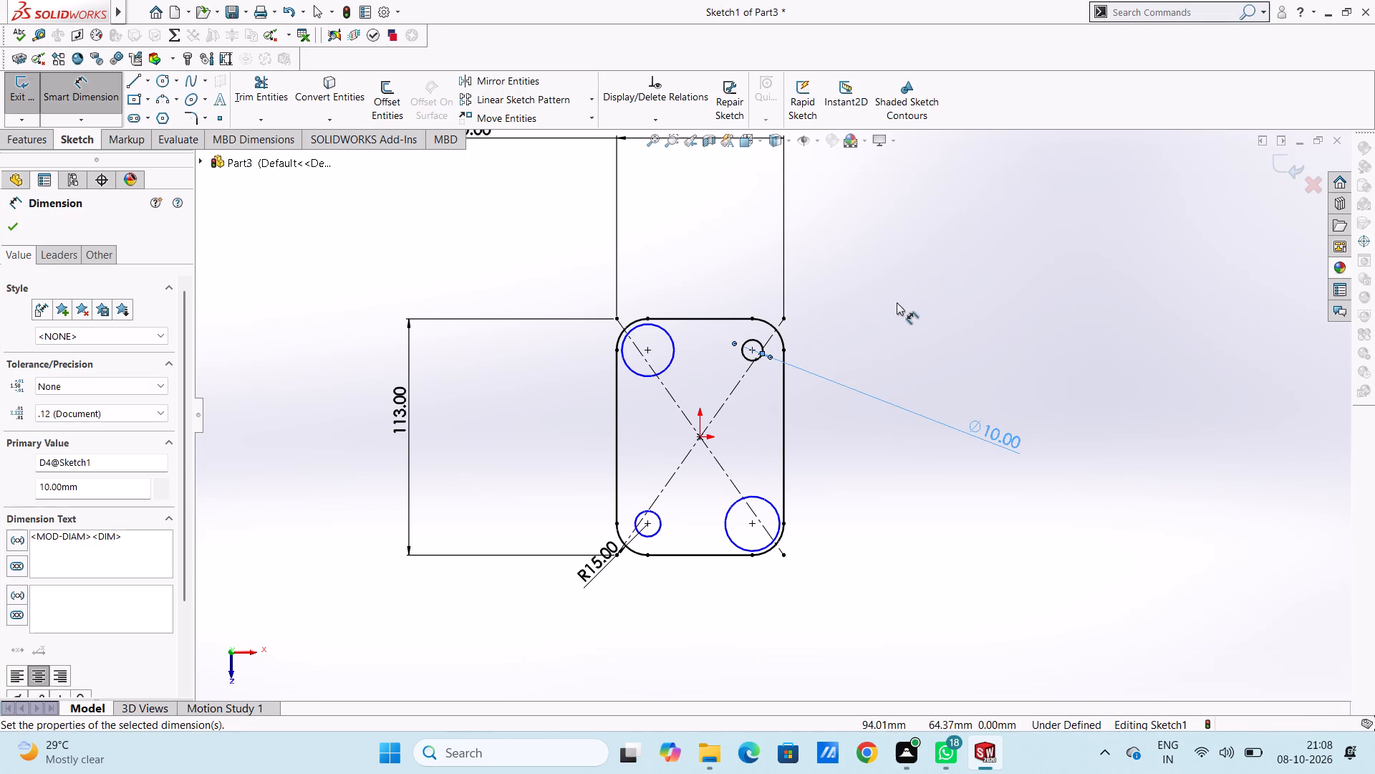
pyautogui.click(642, 378)
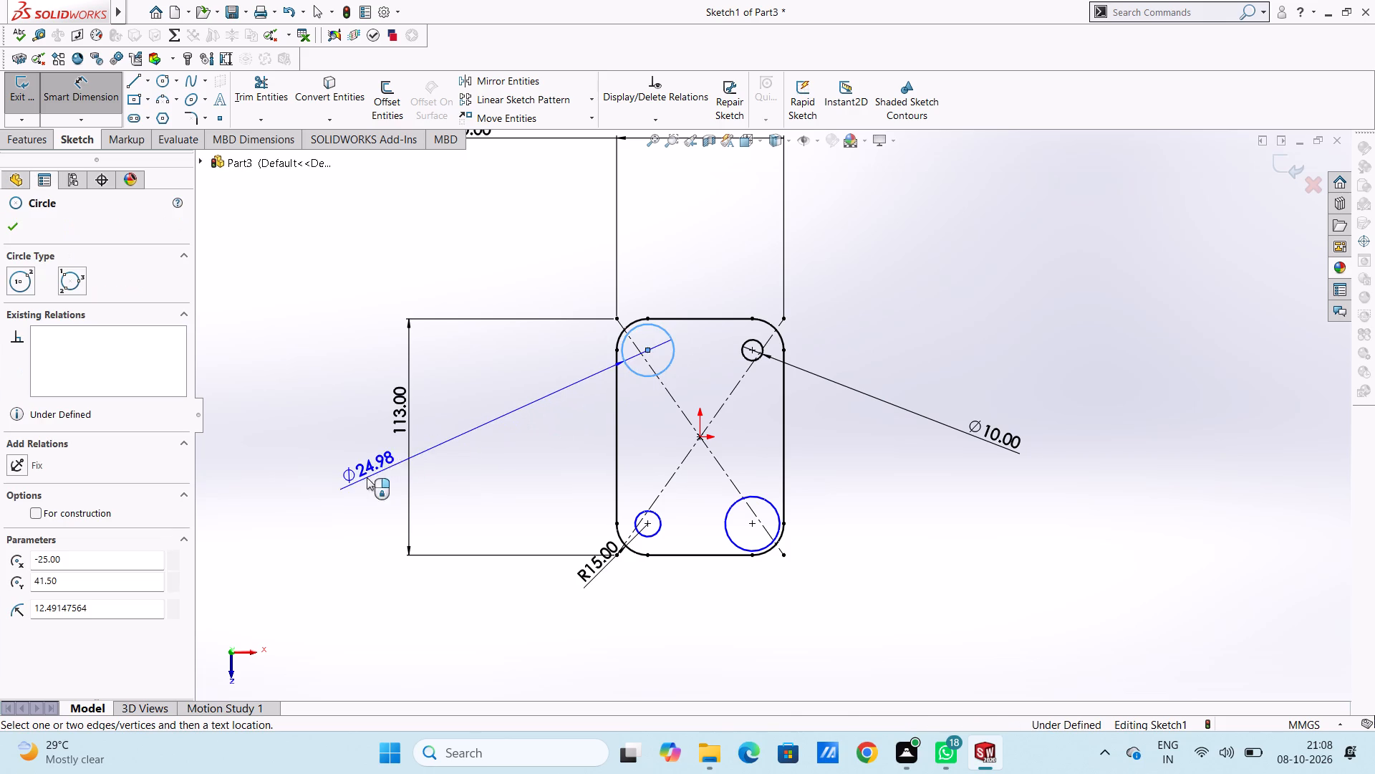
pyautogui.click(337, 485)
pyautogui.write('10')
pyautogui.press('Return')
pyautogui.click(515, 259)
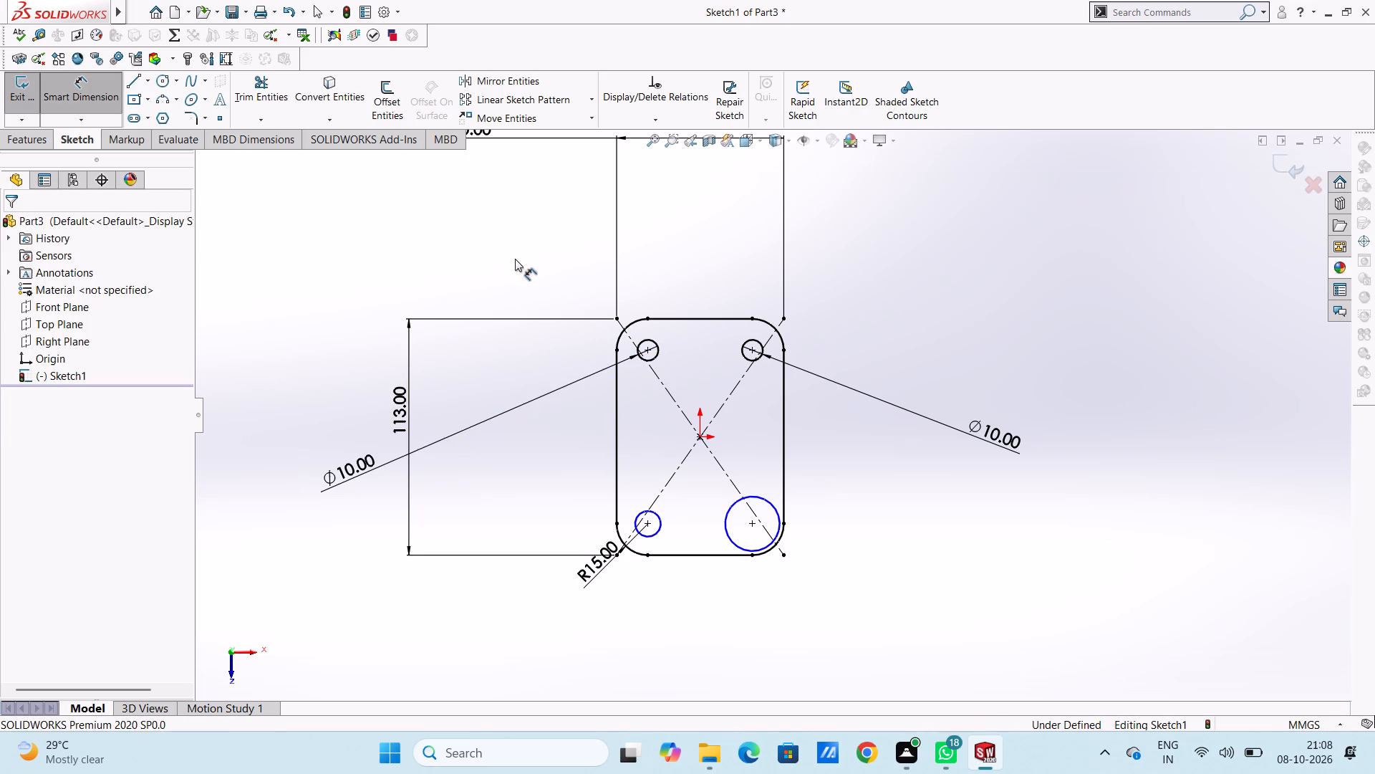
# Dimension the lower-left and lower-right corner circles at 10 mm diameter each.
pyautogui.scroll(2, 677, 525)
pyautogui.scroll(-3, 748, 545)
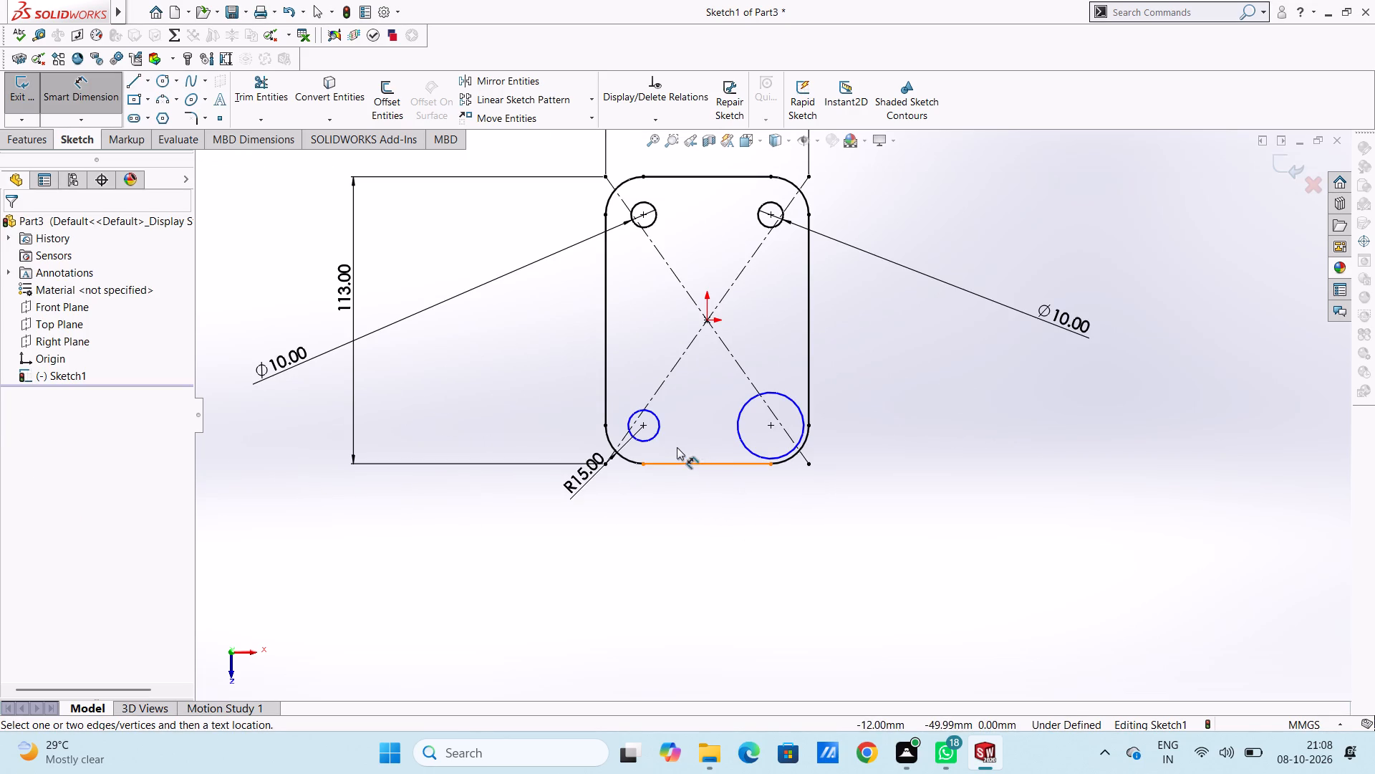
pyautogui.click(657, 436)
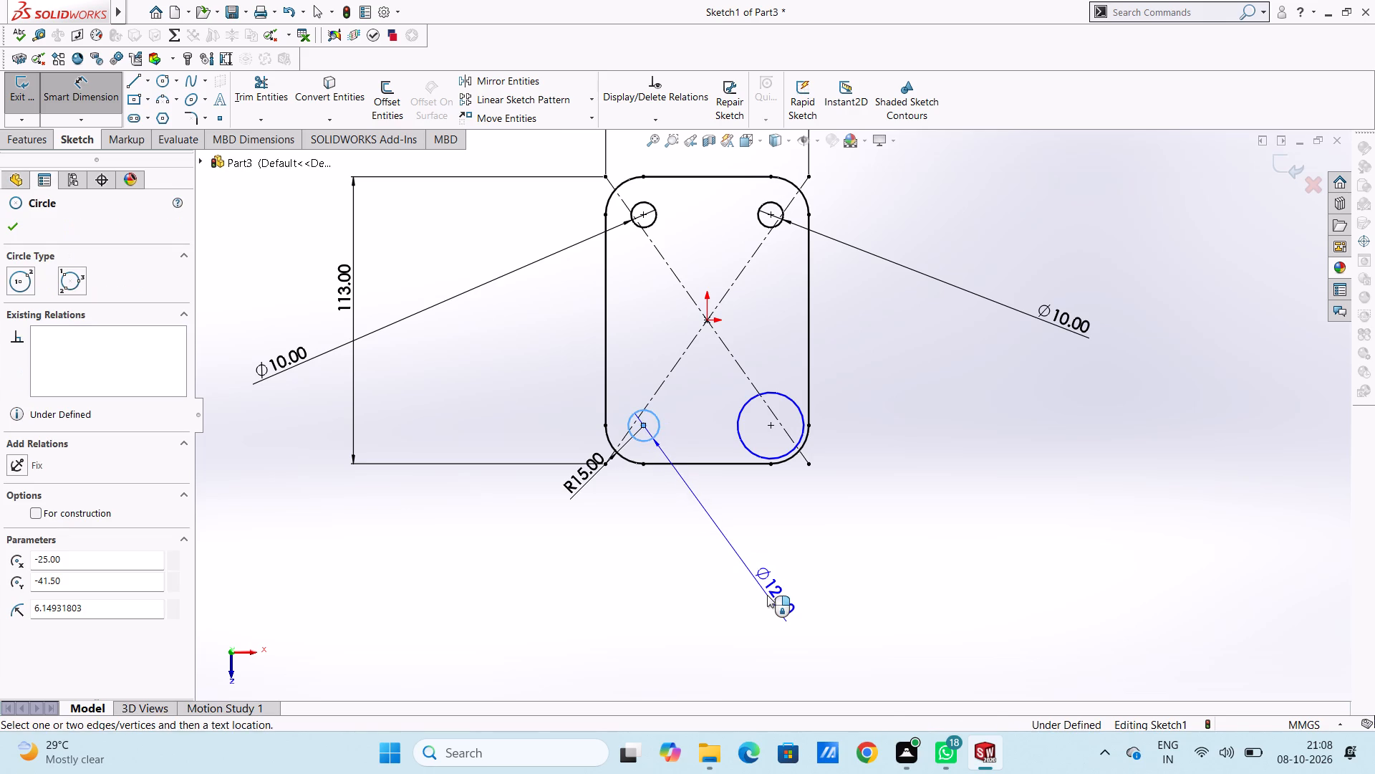
pyautogui.click(767, 595)
pyautogui.write('10')
pyautogui.press('Return')
pyautogui.click(859, 536)
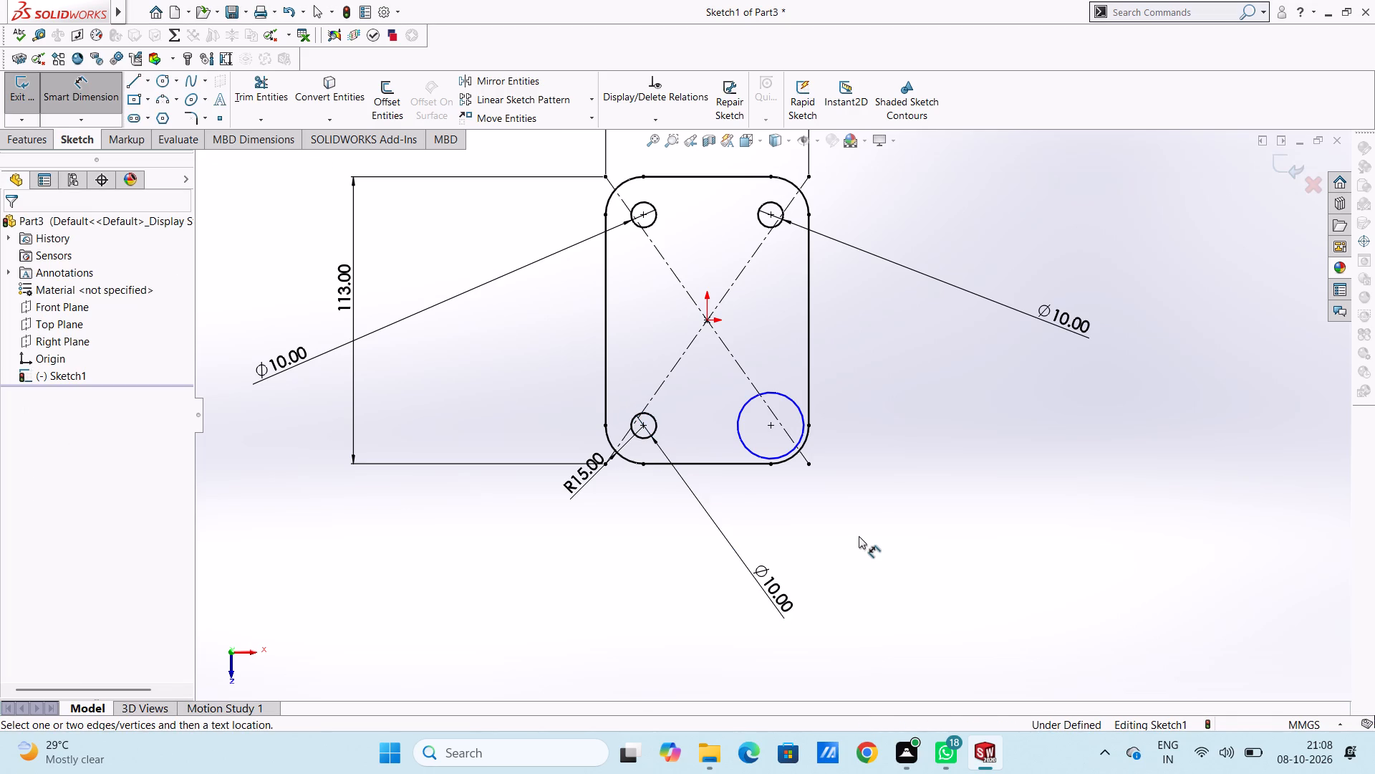
pyautogui.click(797, 406)
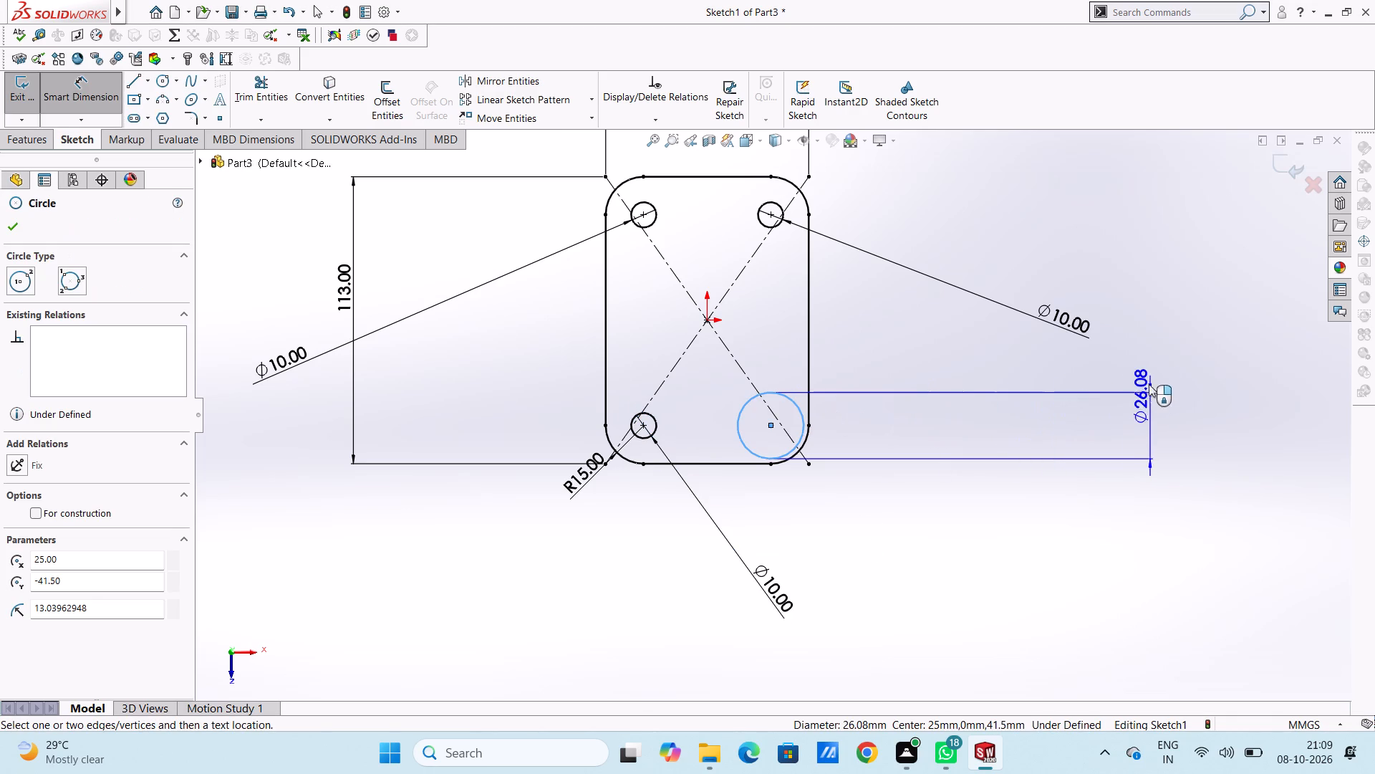
pyautogui.click(1047, 250)
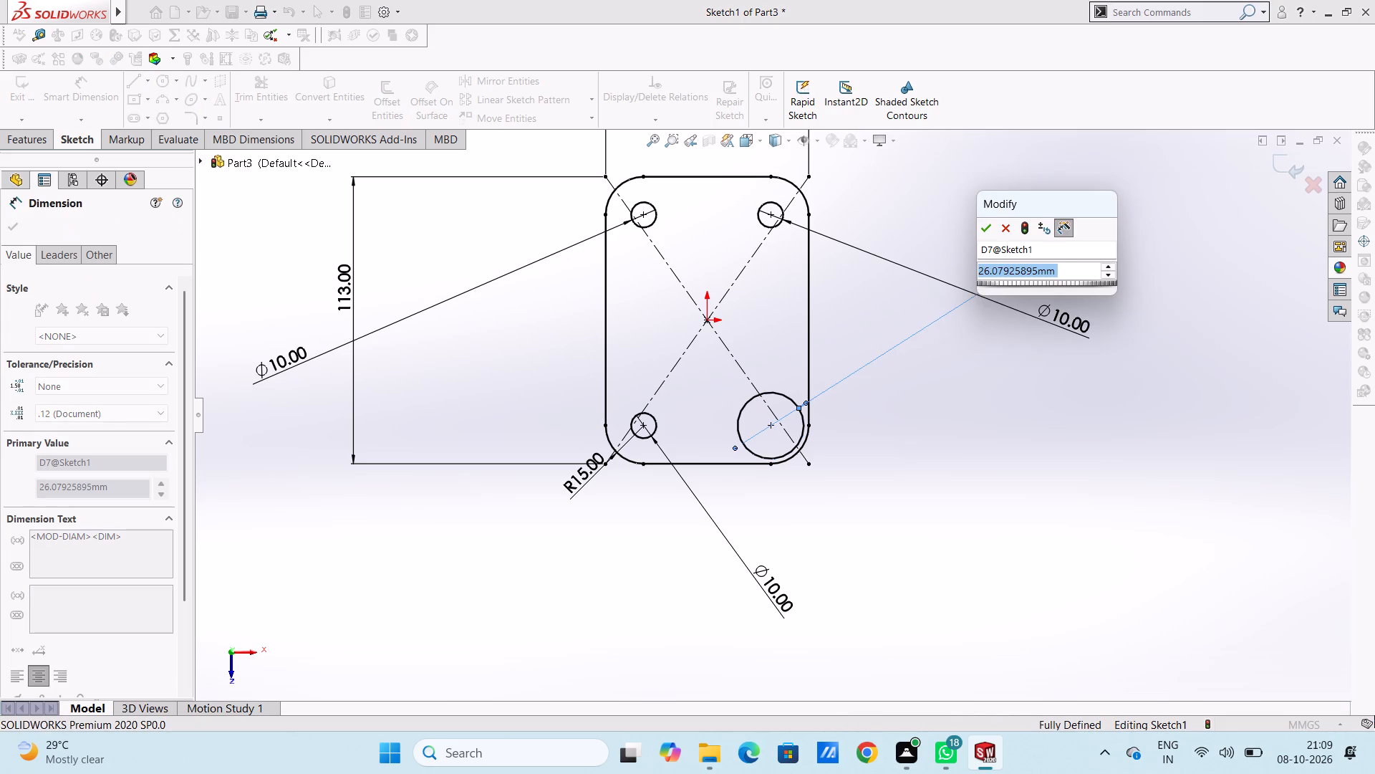
pyautogui.write('10')
pyautogui.press('Return')
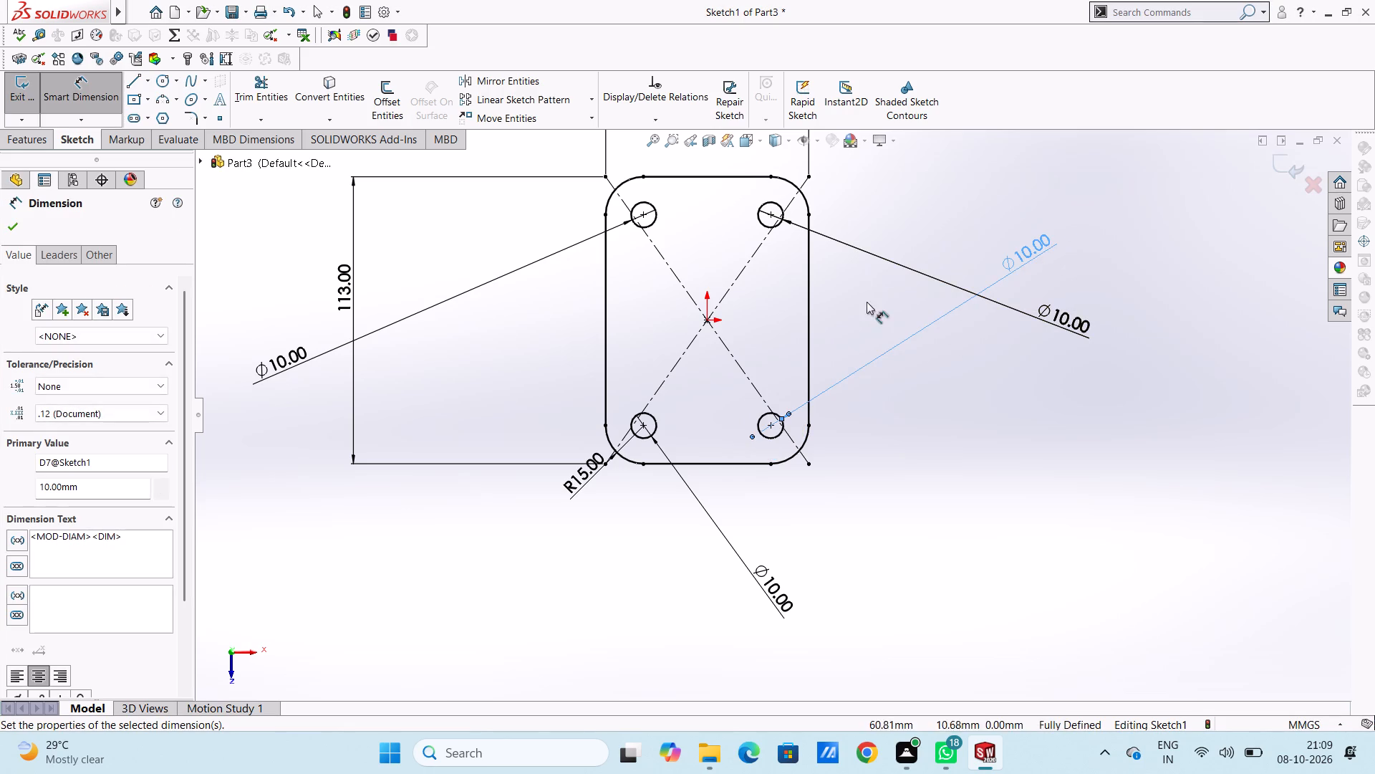
pyautogui.click(858, 284)
pyautogui.scroll(2, 950, 436)
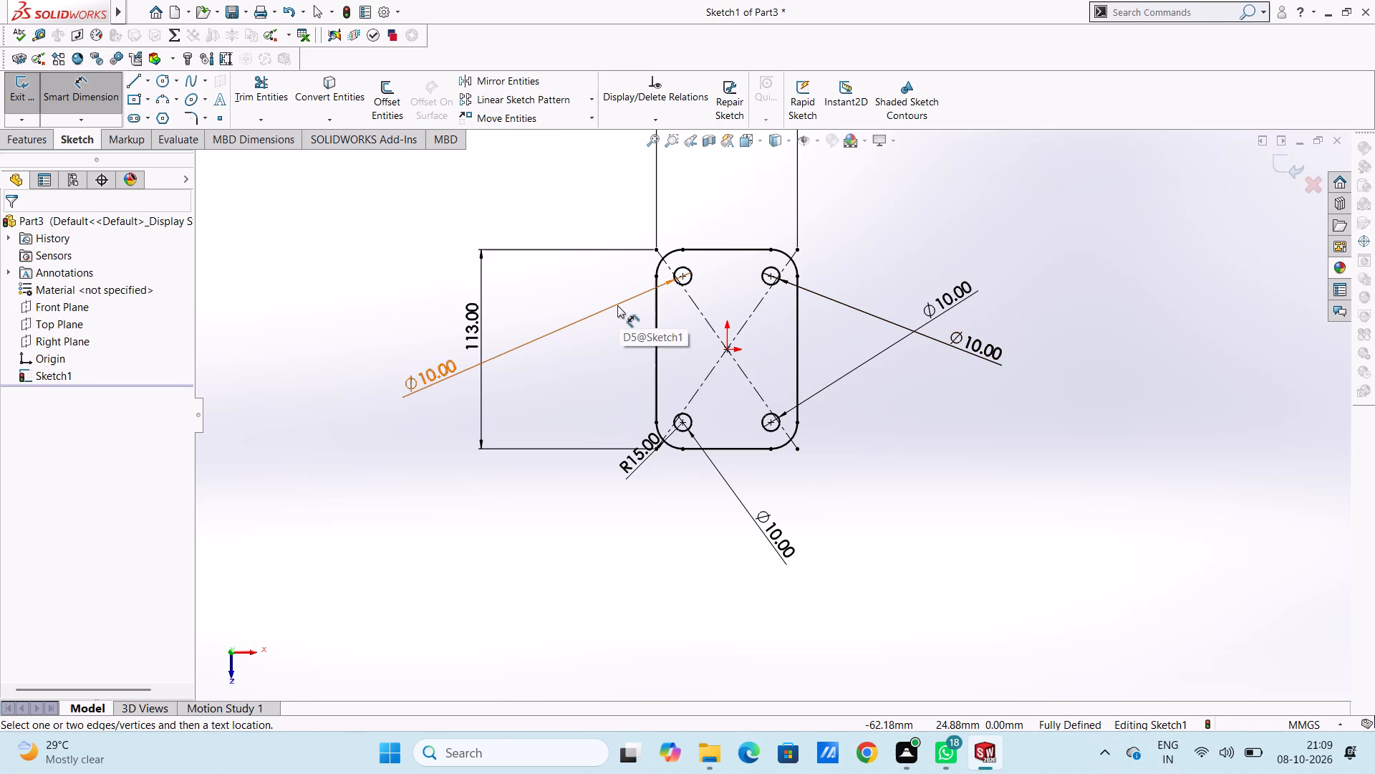
# Extrude the rounded rectangle with its four holes as a blind boss 7.5 mm deep.
pyautogui.click(77, 81)
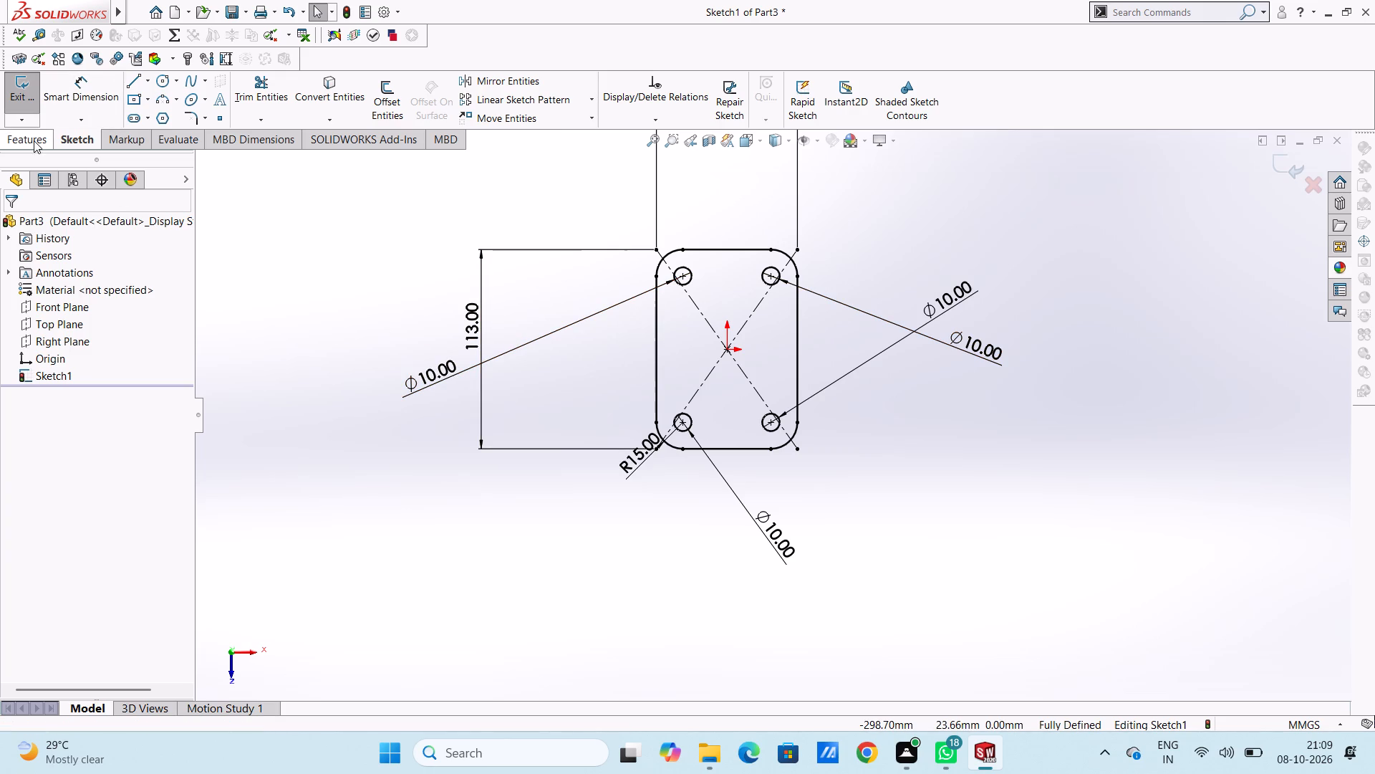
pyautogui.click(34, 145)
pyautogui.click(39, 103)
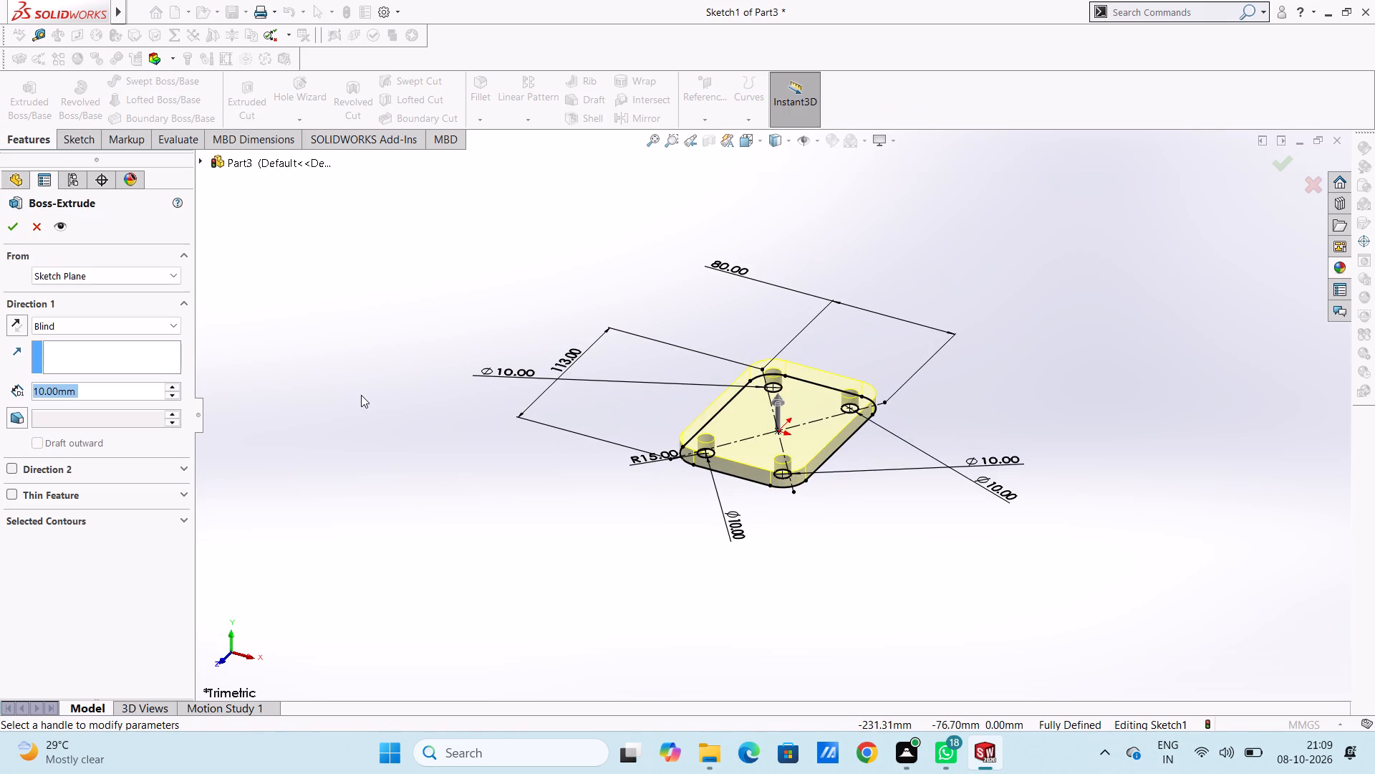
pyautogui.write('7.5')
pyautogui.press('Return')
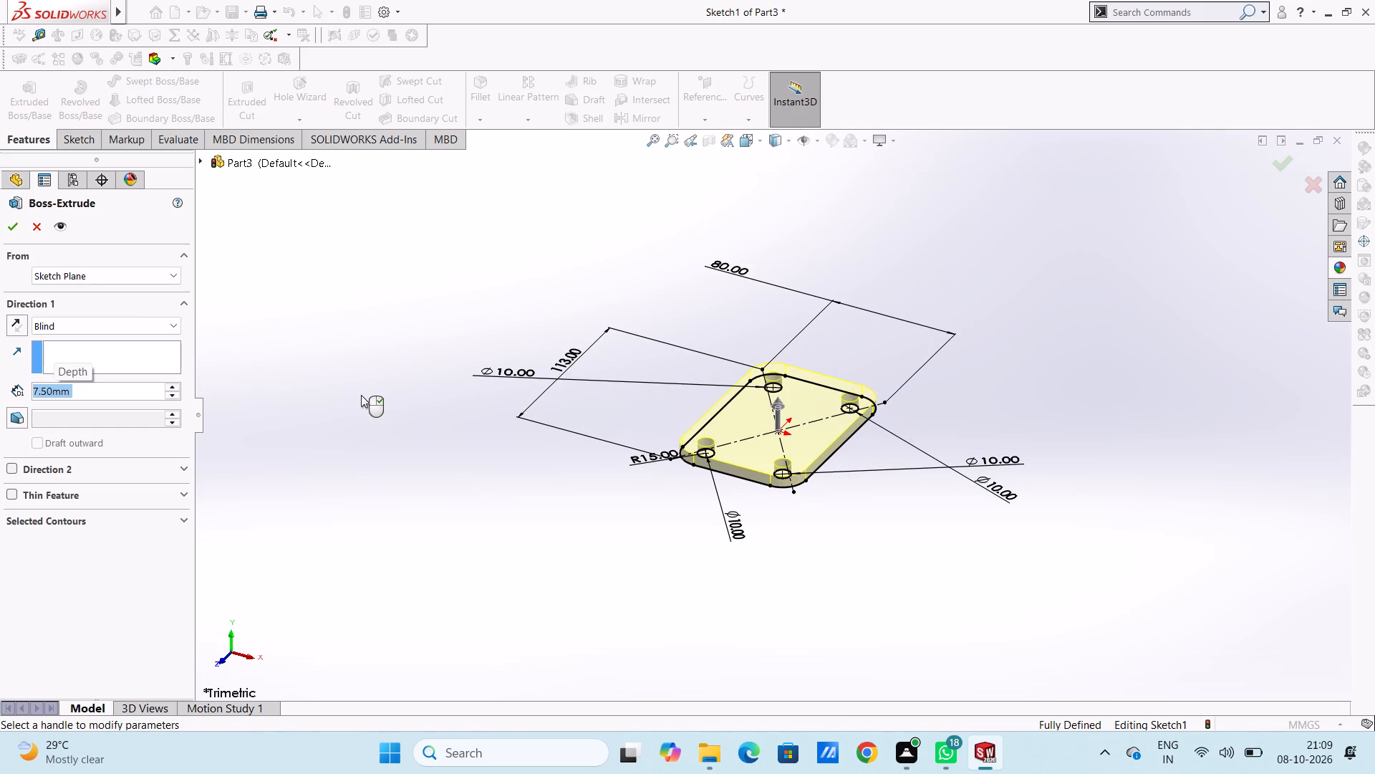
pyautogui.click(14, 234)
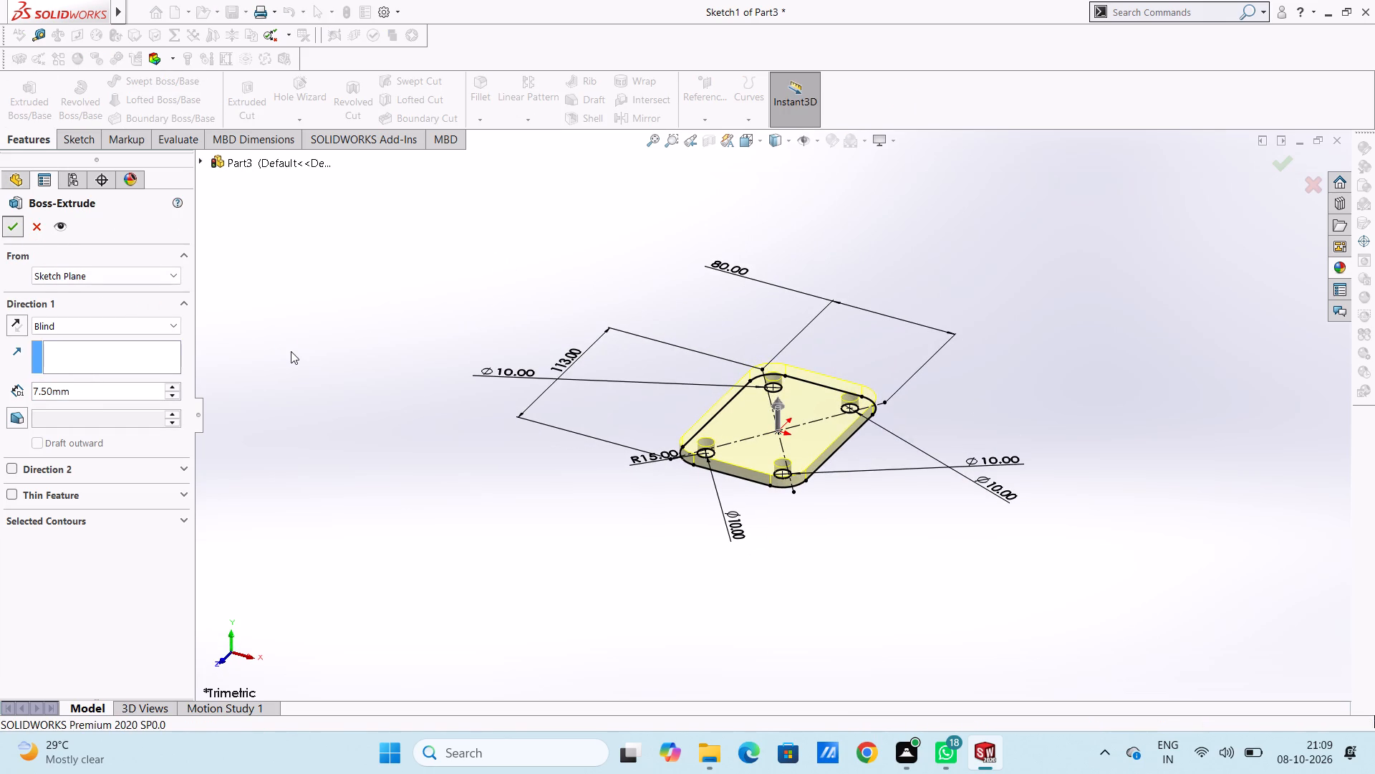
pyautogui.click(291, 351)
# Examine the extruded plate's faces, edges and corner holes from several angles.
pyautogui.moveTo(496, 333); pyautogui.dragTo(608, 373, button='middle')
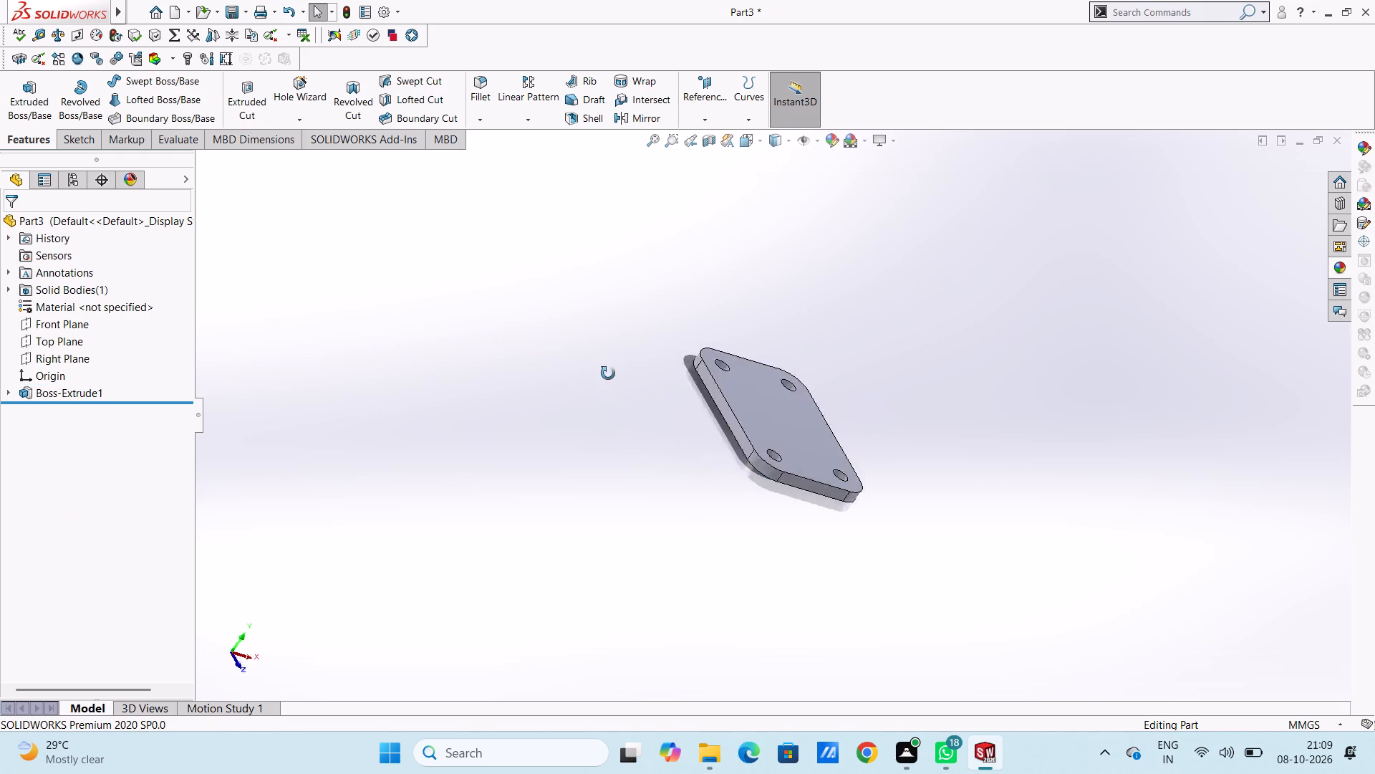
pyautogui.moveTo(608, 373); pyautogui.dragTo(601, 315, button='middle')
pyautogui.moveTo(649, 377); pyautogui.dragTo(607, 384, button='middle')
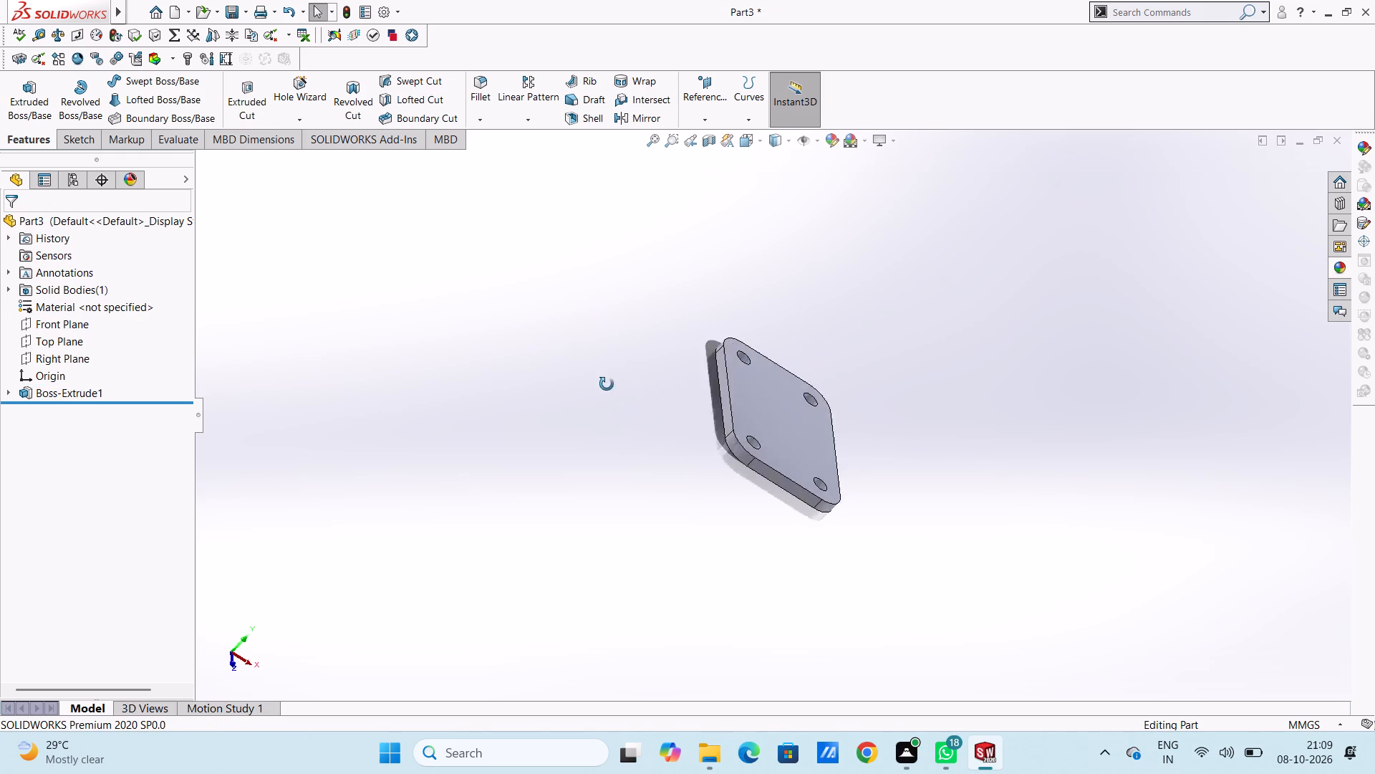
pyautogui.moveTo(607, 384); pyautogui.dragTo(609, 423, button='middle')
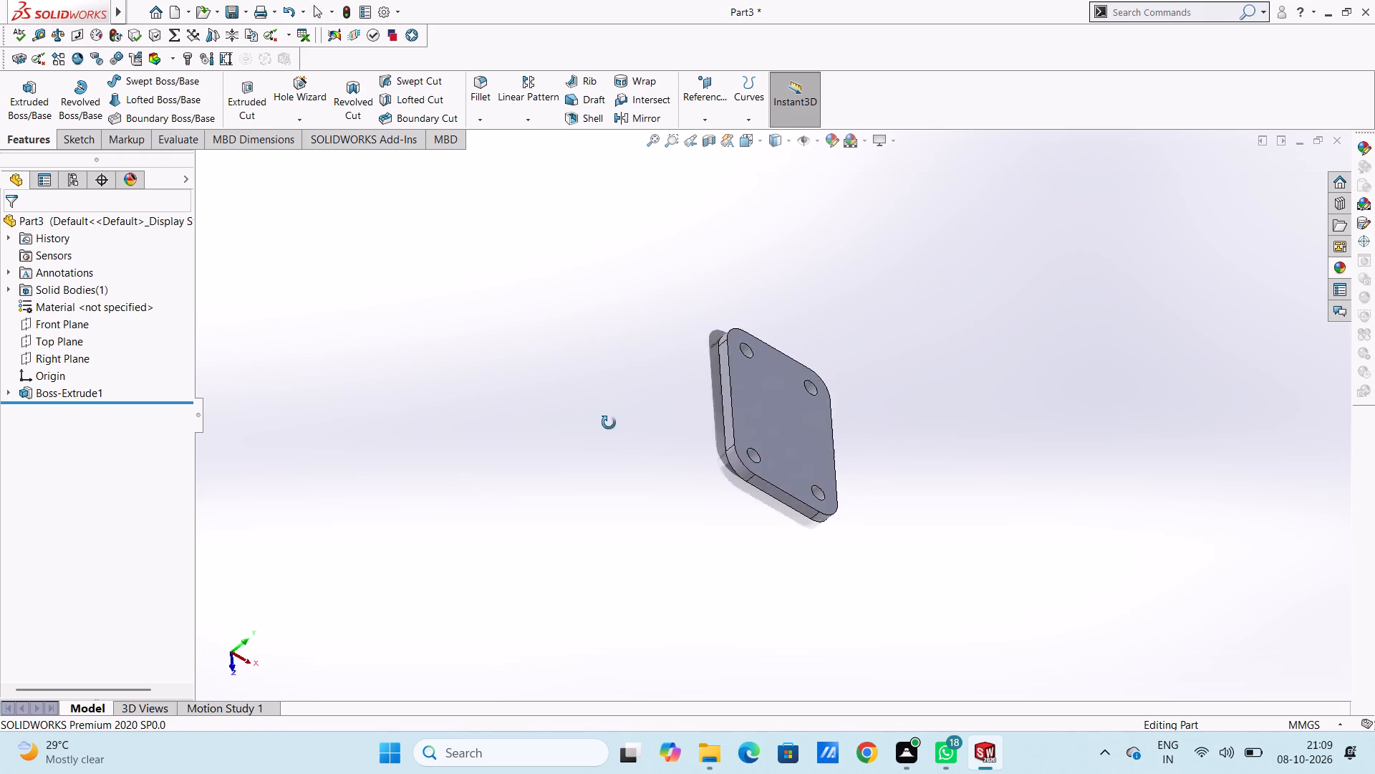
pyautogui.moveTo(609, 423); pyautogui.dragTo(781, 370, button='middle')
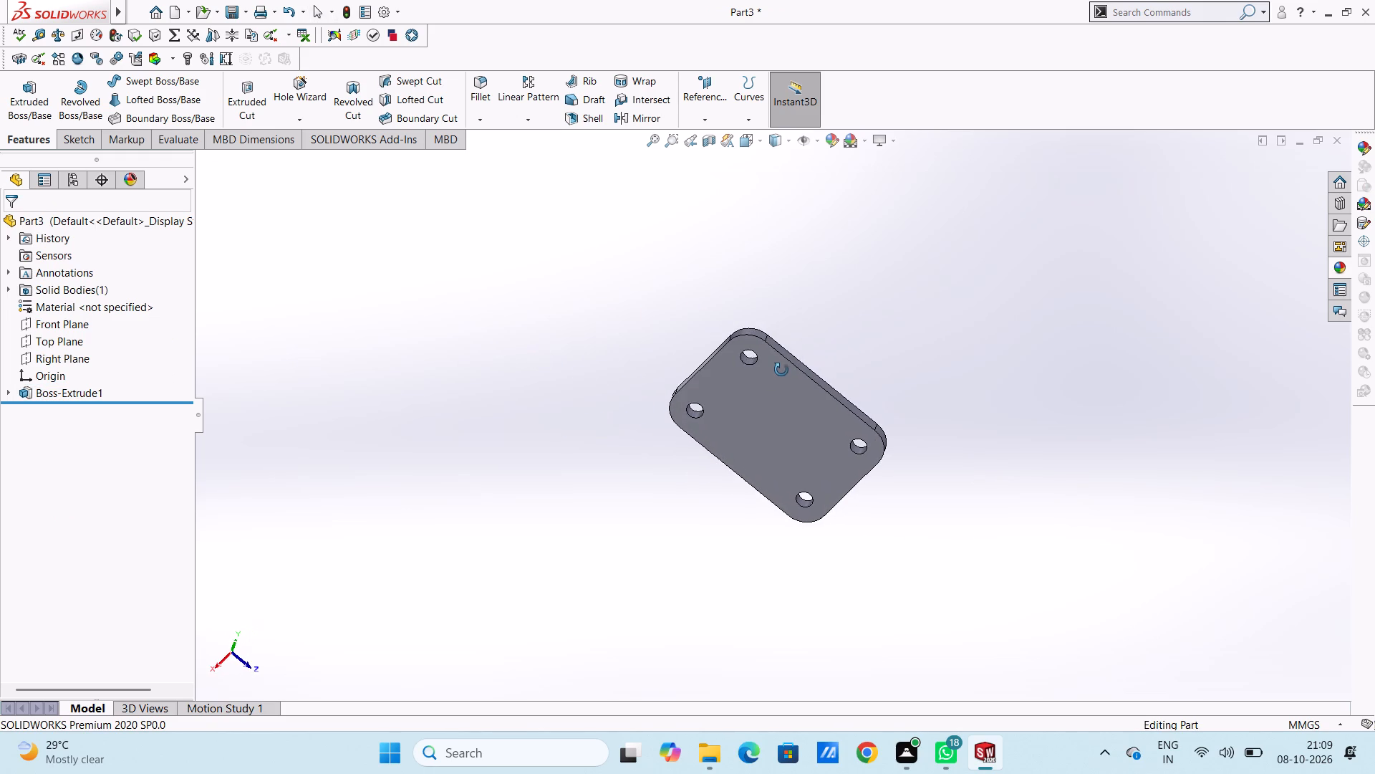
pyautogui.moveTo(781, 370); pyautogui.dragTo(655, 414, button='middle')
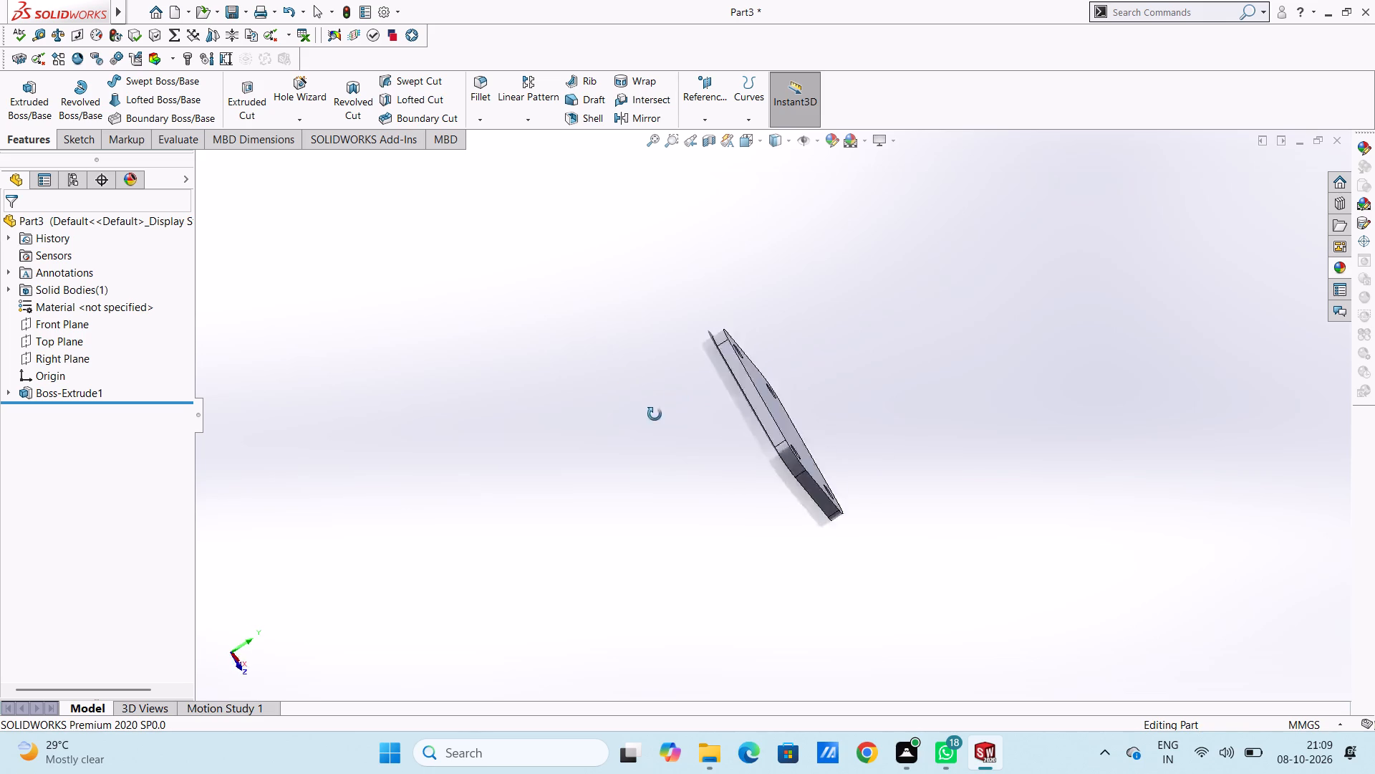
pyautogui.moveTo(655, 414); pyautogui.dragTo(439, 397, button='middle')
pyautogui.moveTo(962, 457); pyautogui.dragTo(1047, 381, button='middle')
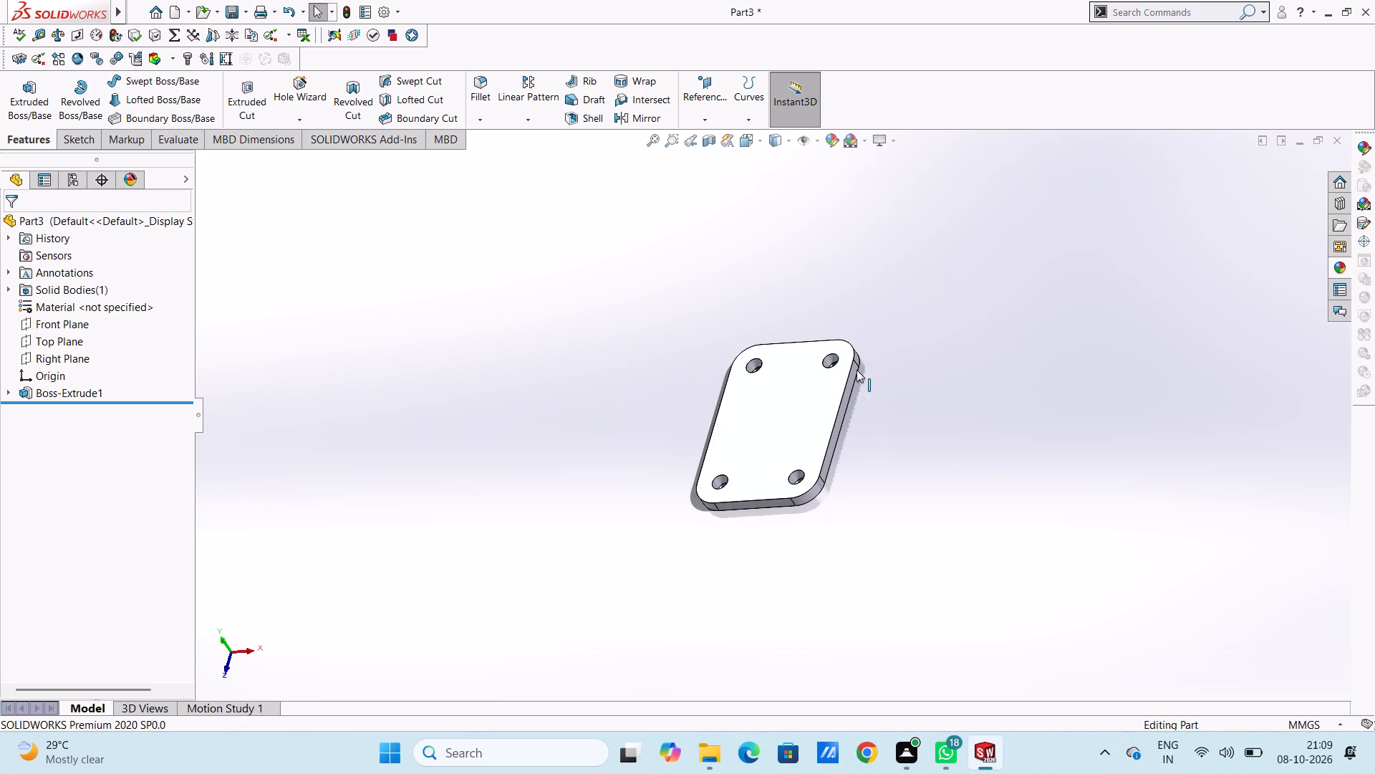
pyautogui.scroll(-3, 868, 381)
pyautogui.moveTo(860, 320); pyautogui.dragTo(970, 360, button='middle')
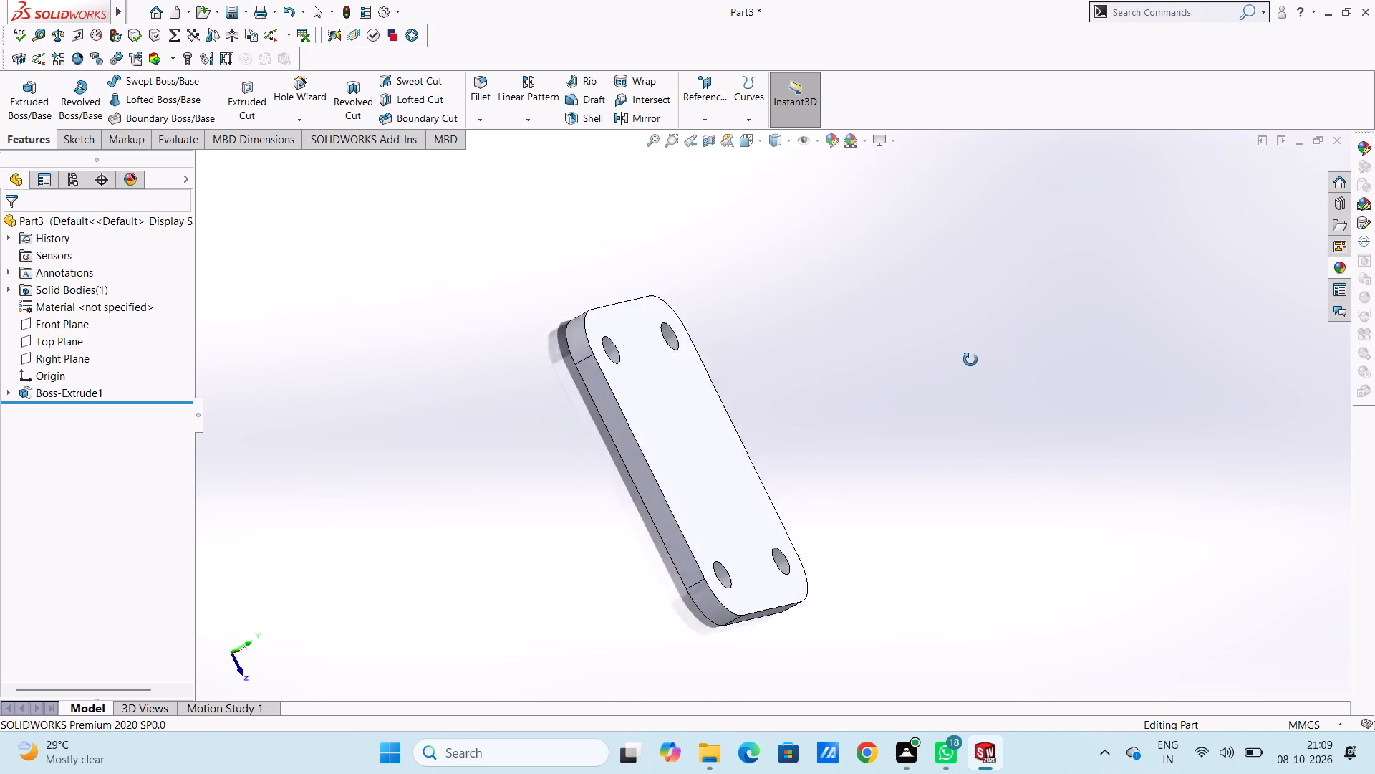
pyautogui.moveTo(970, 360); pyautogui.dragTo(1024, 336, button='middle')
pyautogui.scroll(1, 758, 453)
pyautogui.moveTo(759, 451); pyautogui.dragTo(882, 371, button='middle')
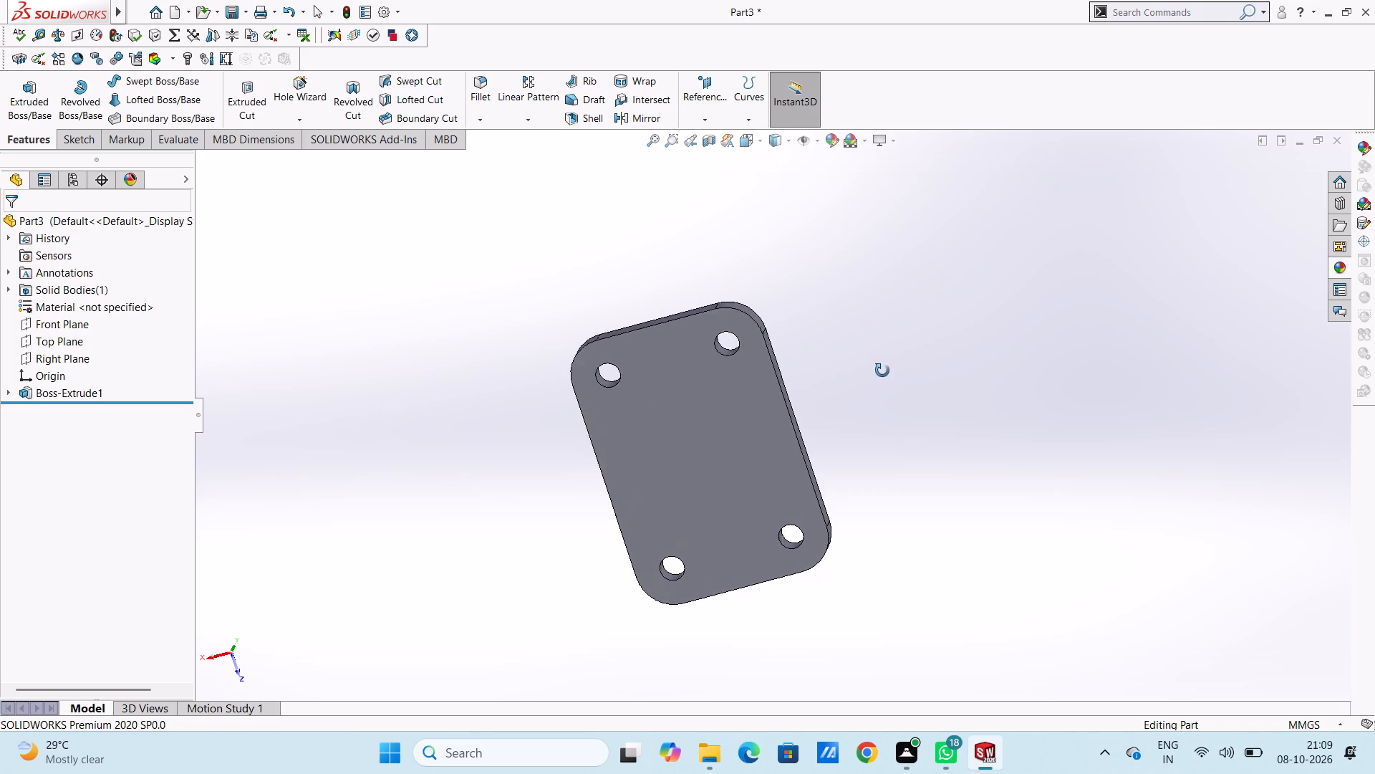
pyautogui.moveTo(882, 371); pyautogui.dragTo(861, 325, button='middle')
pyautogui.moveTo(875, 416); pyautogui.dragTo(980, 388, button='middle')
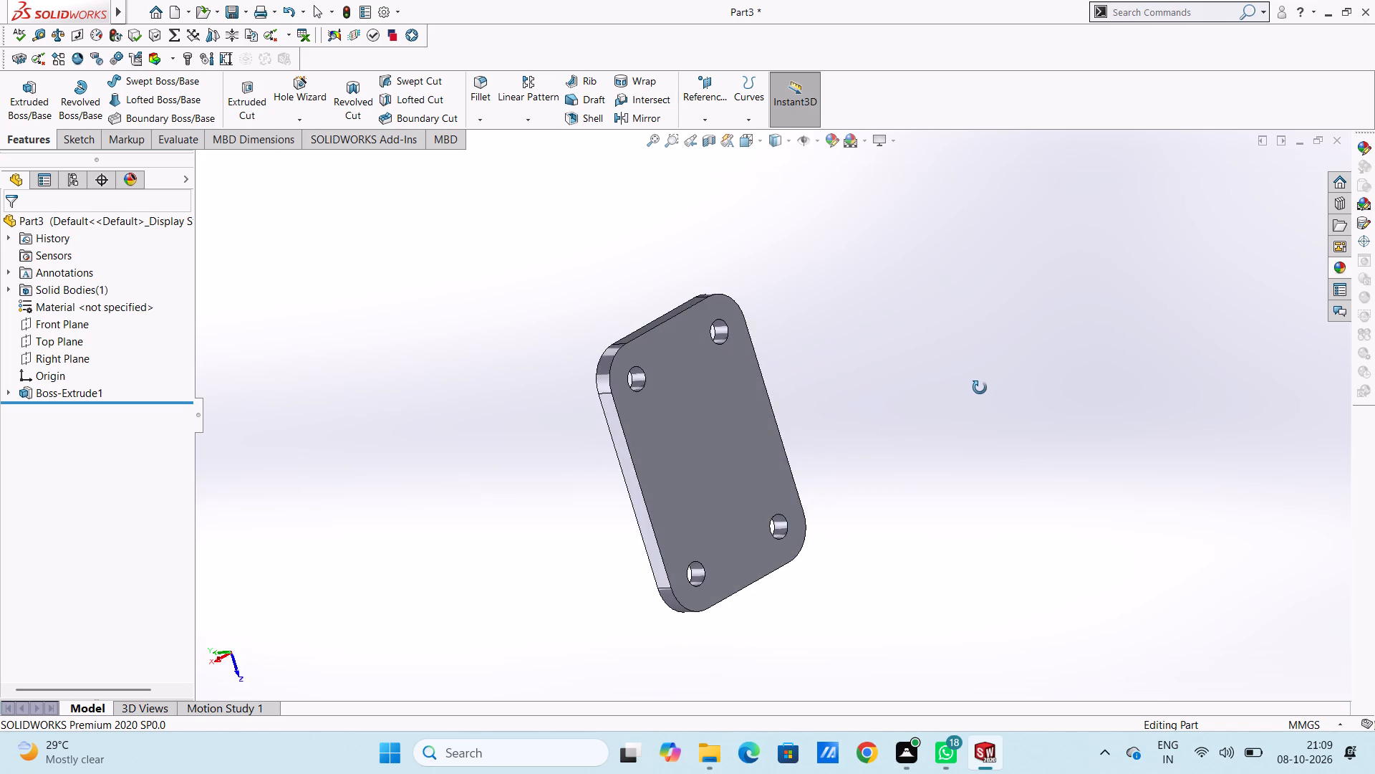
pyautogui.moveTo(980, 388); pyautogui.dragTo(708, 439, button='middle')
# Start a sketch on the plate's top face and draw a circle of about 14.5 mm radius, centred about 38.8 mm vertically above the origin.
pyautogui.hotkey('ctrl', '5')
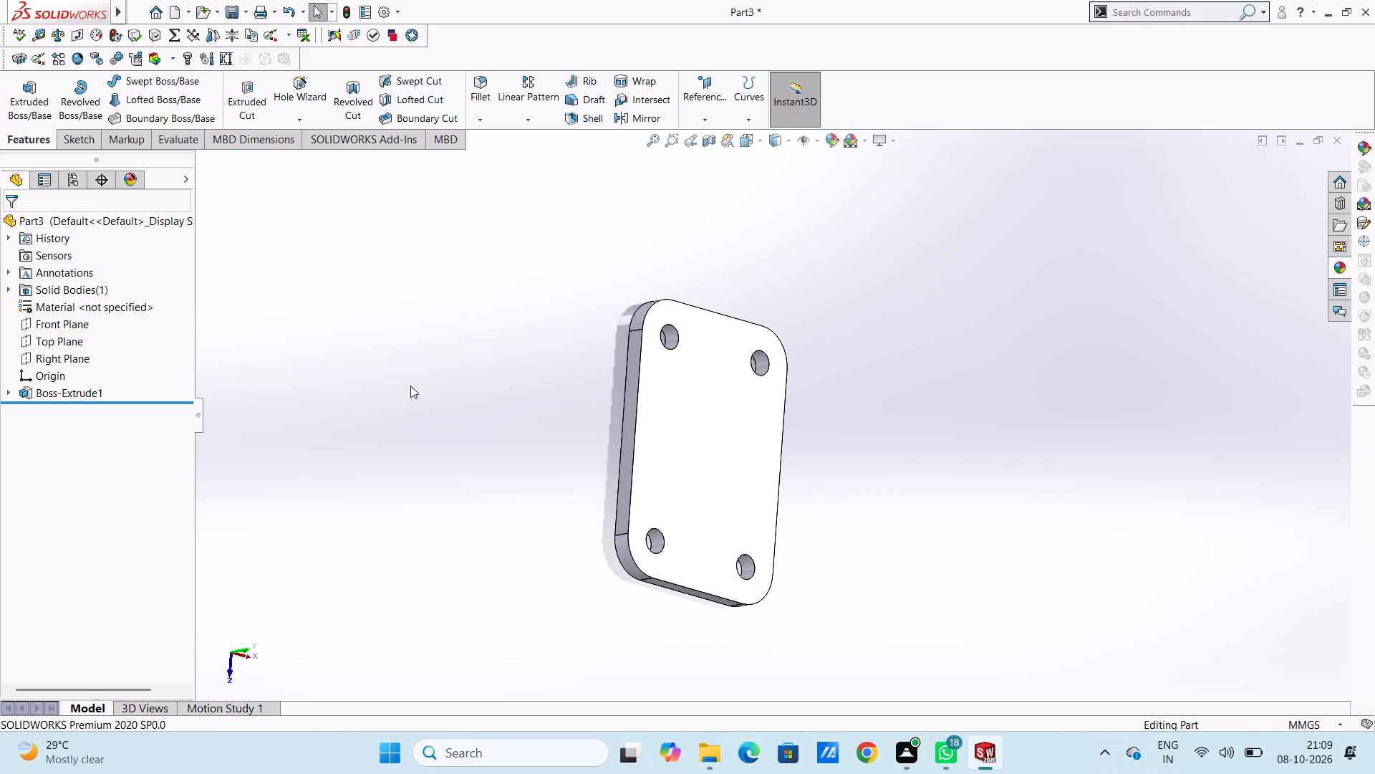
pyautogui.scroll(1, 410, 386)
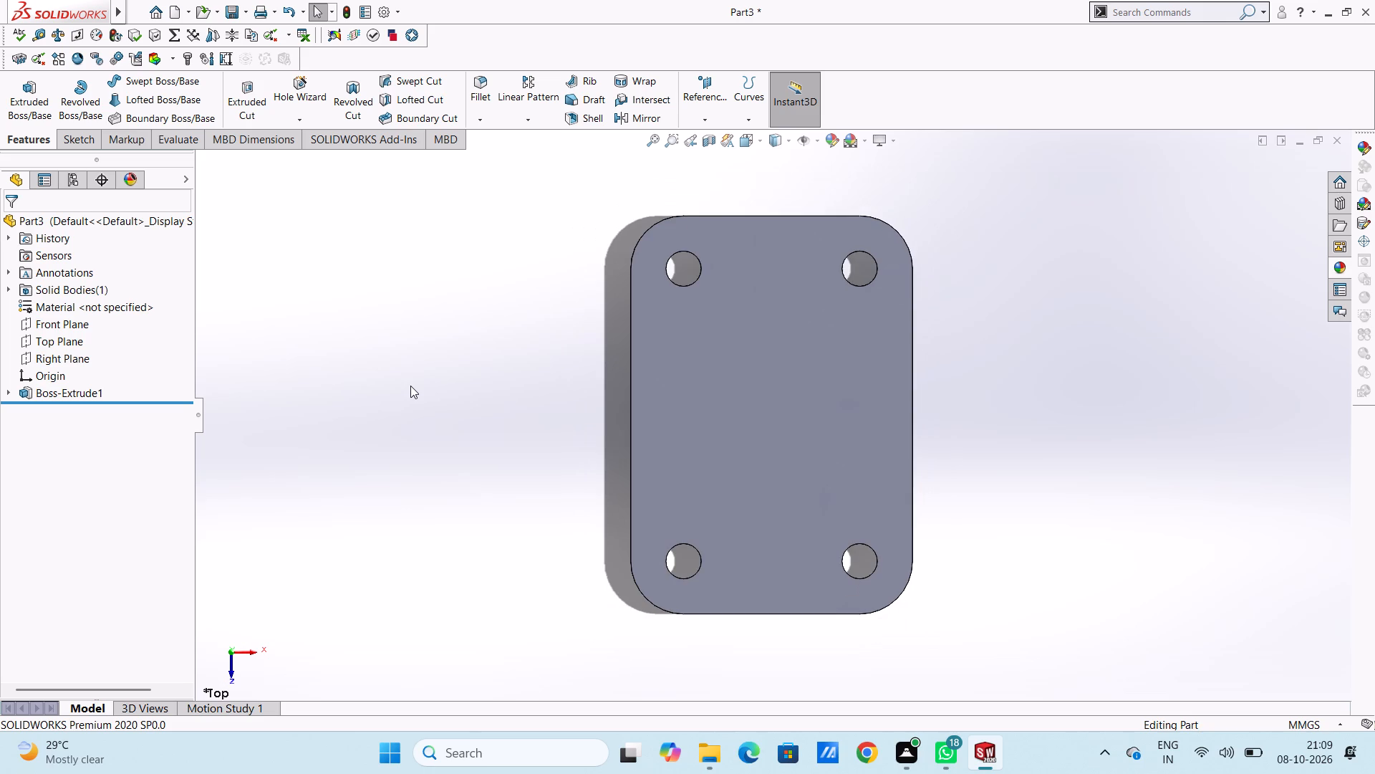
pyautogui.scroll(3, 753, 355)
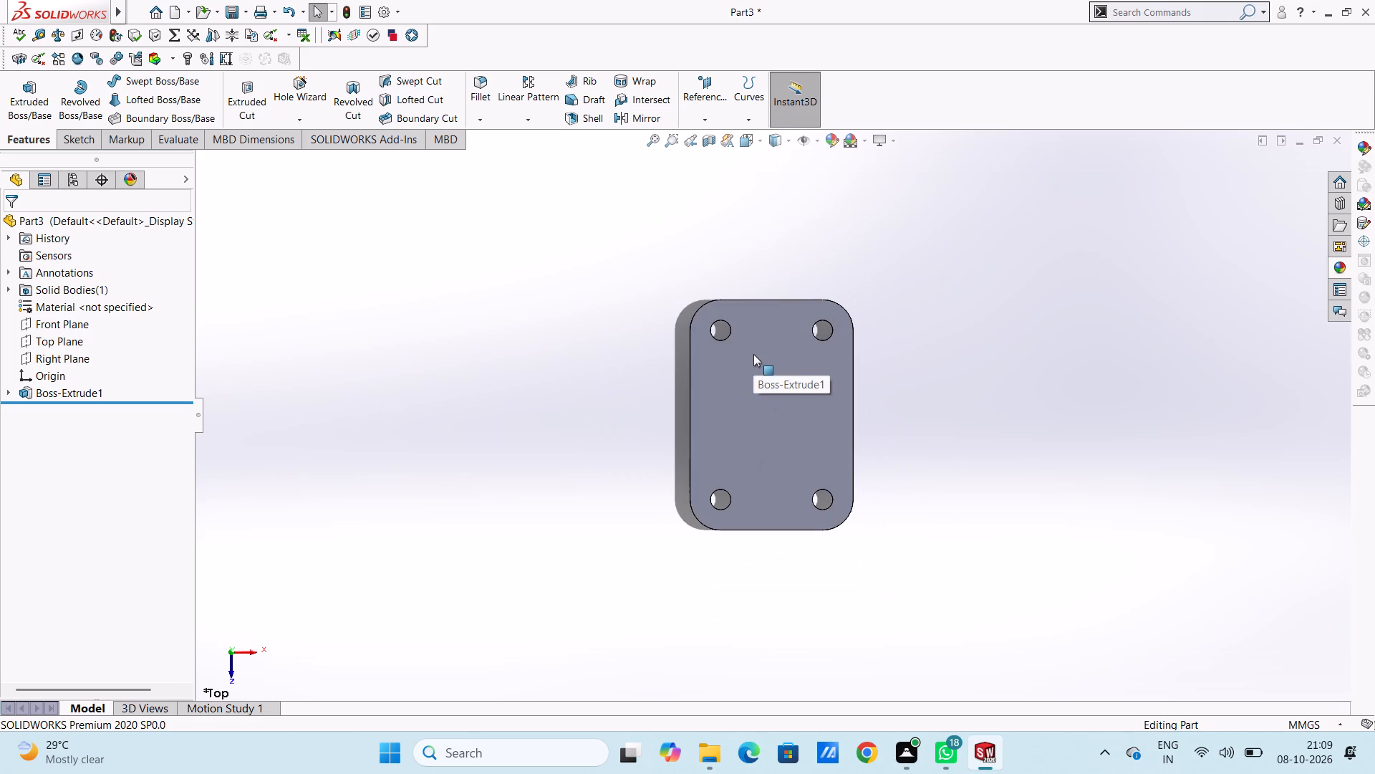
pyautogui.click(808, 421)
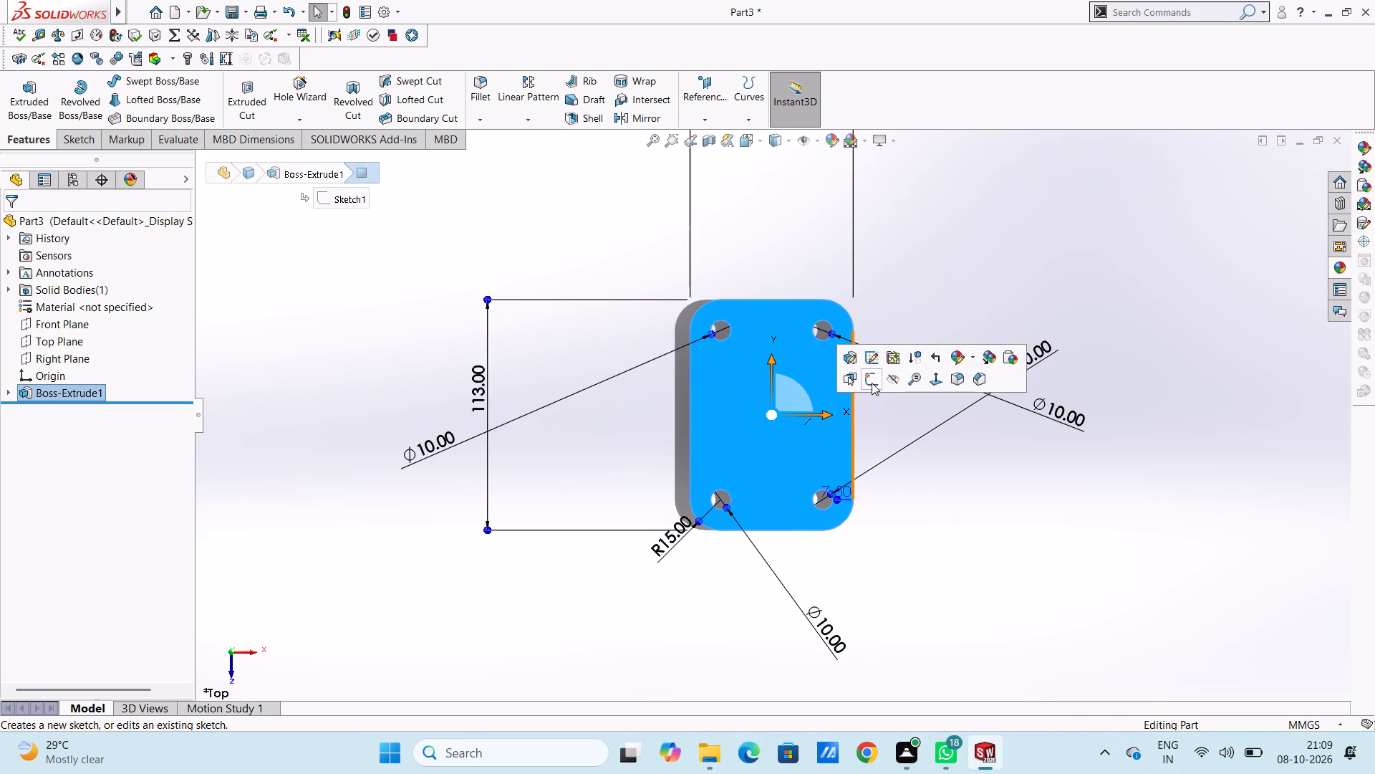
pyautogui.click(872, 383)
pyautogui.click(902, 381)
pyautogui.scroll(-1, 906, 502)
pyautogui.scroll(2, 875, 526)
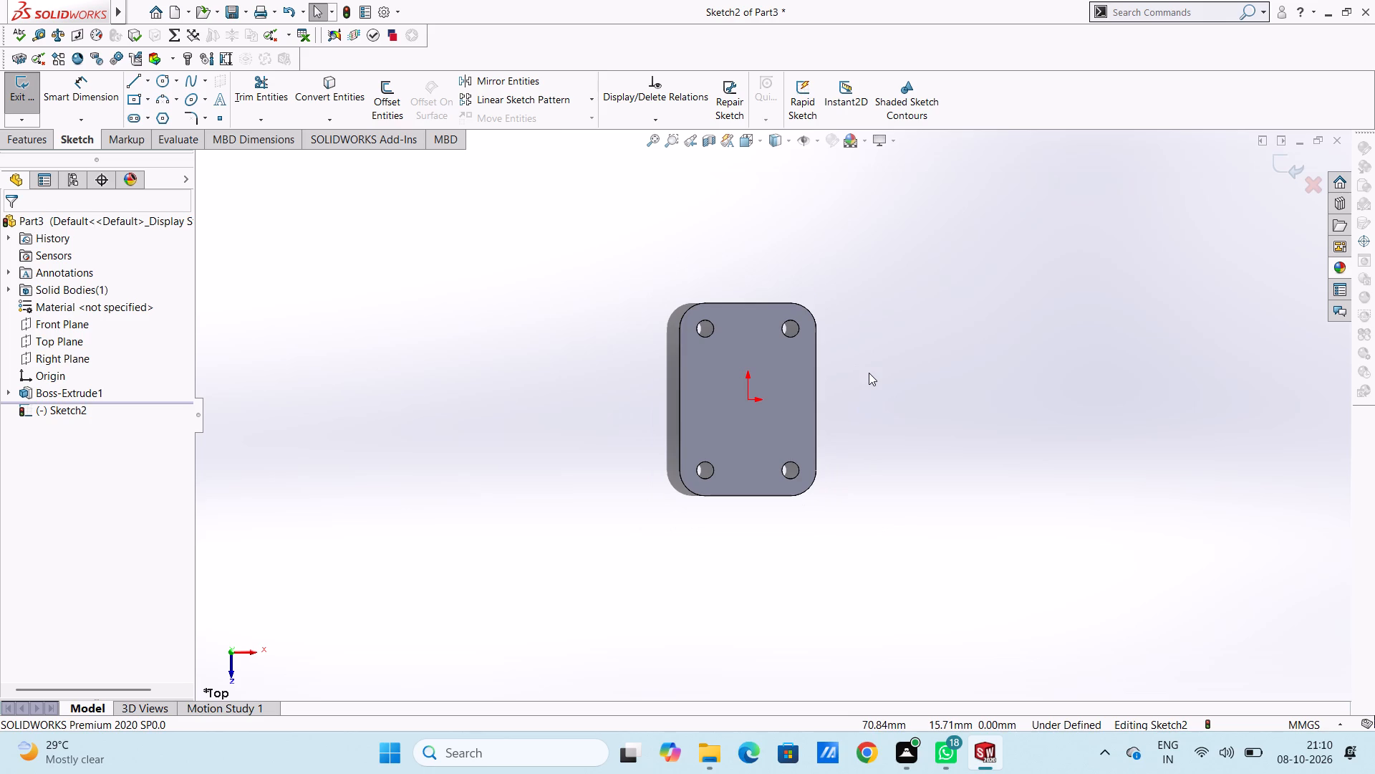
pyautogui.scroll(-1, 890, 378)
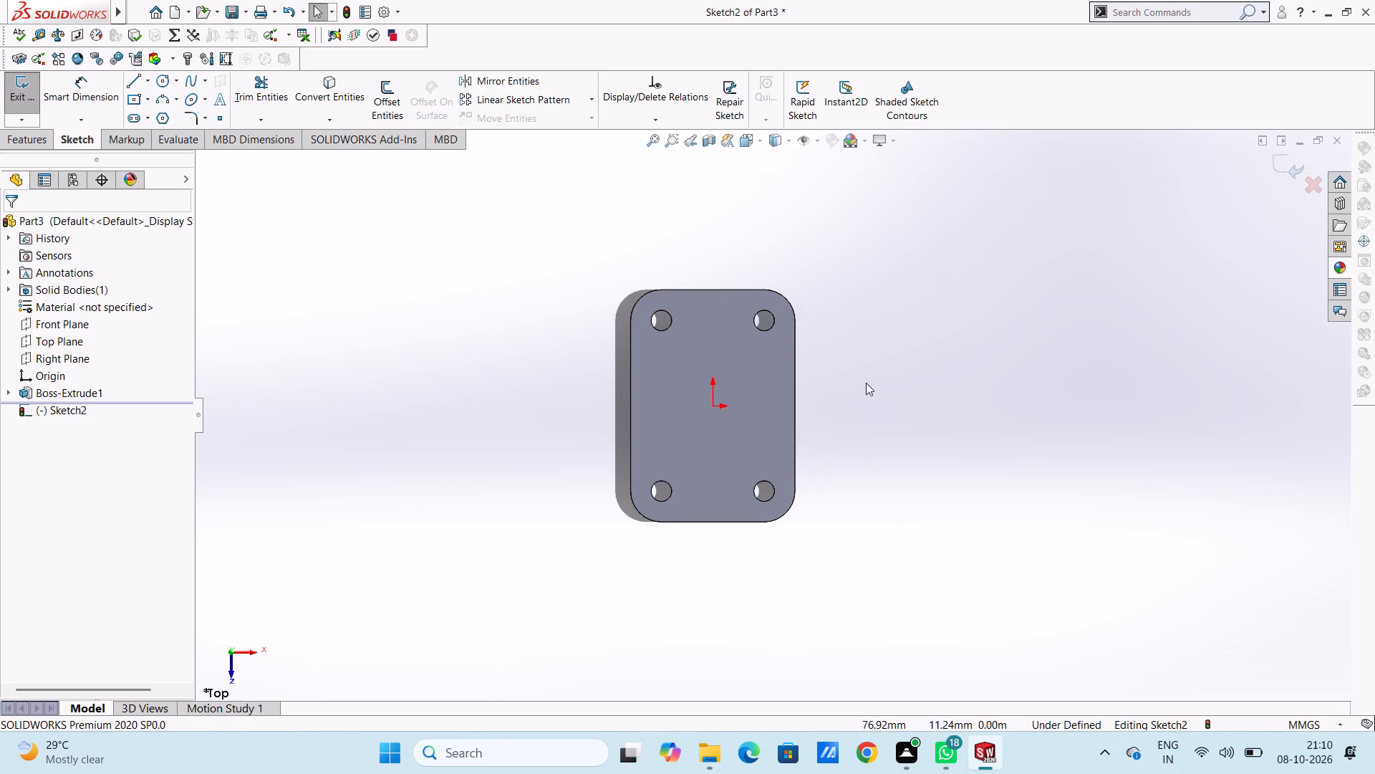
pyautogui.click(160, 82)
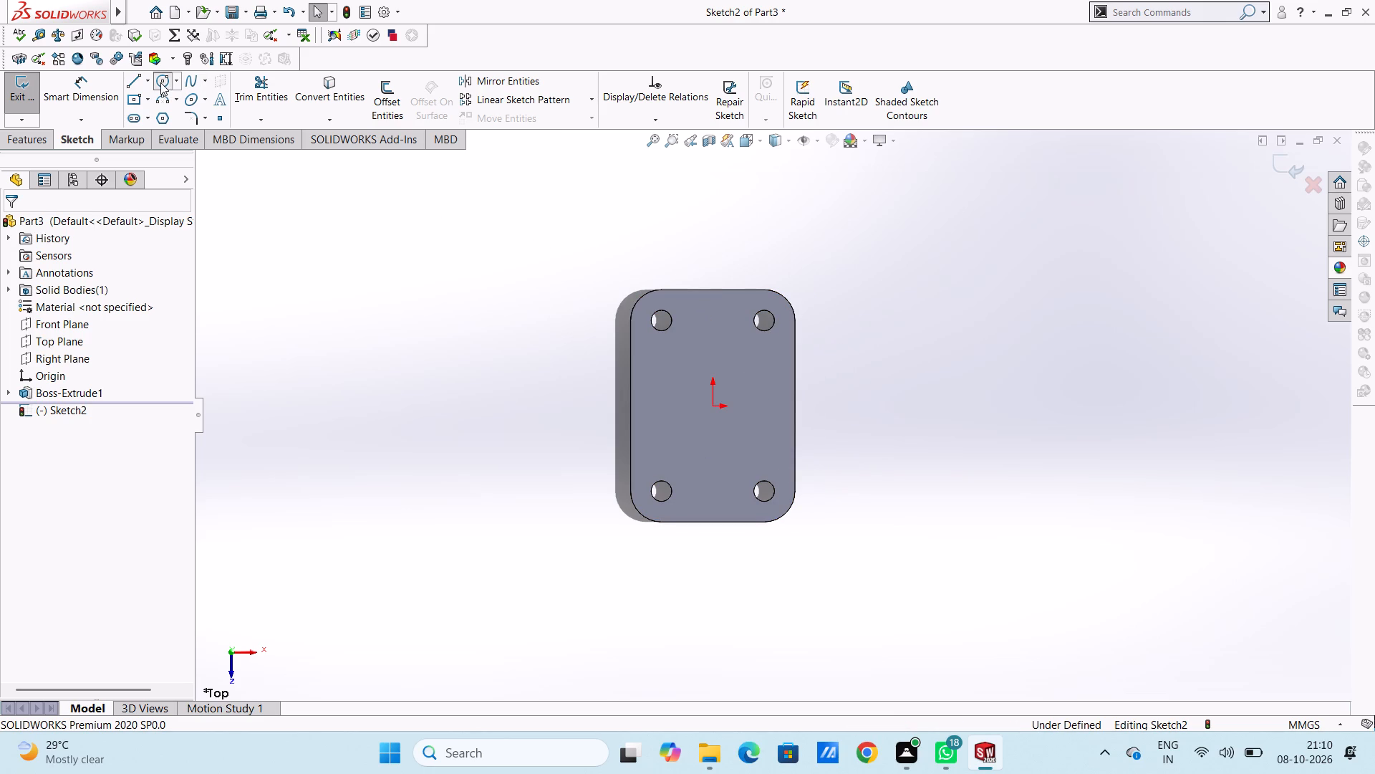
pyautogui.click(712, 326)
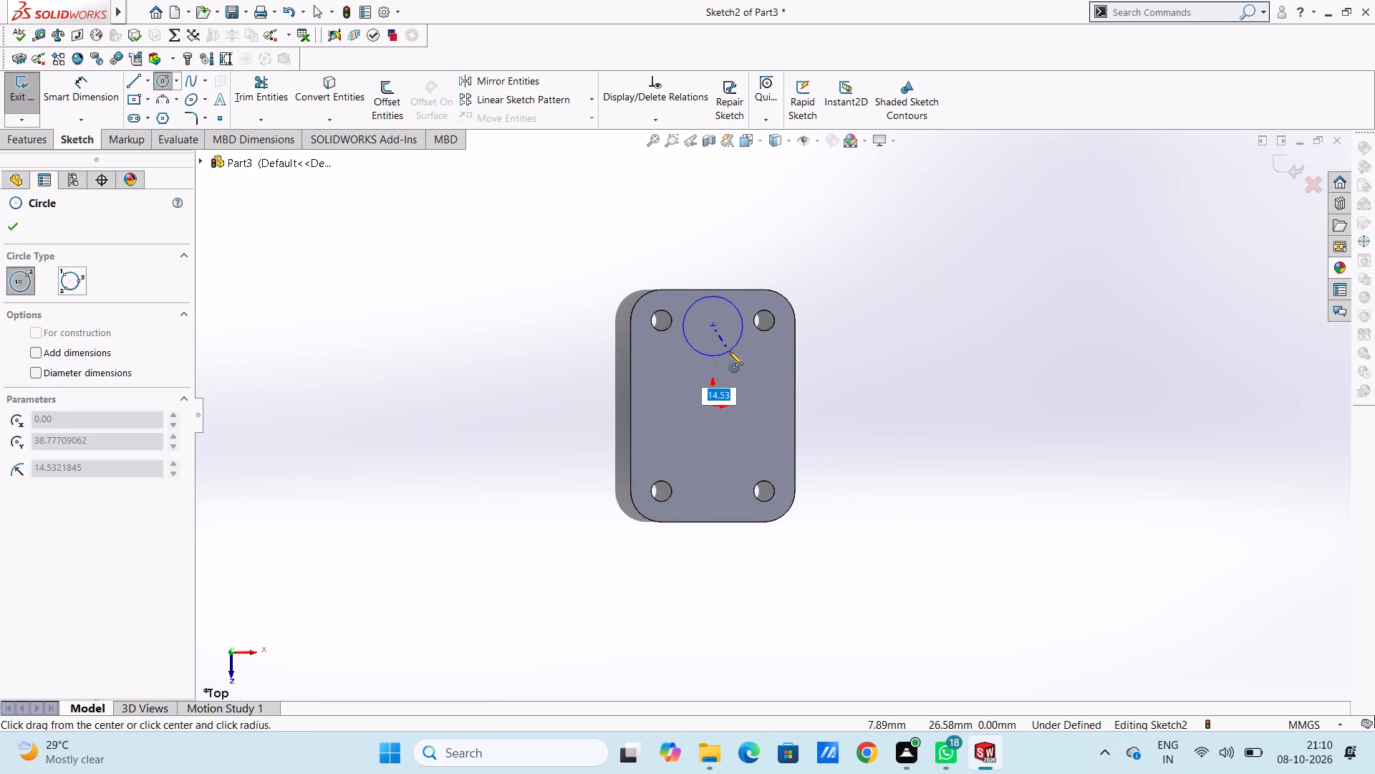
pyautogui.click(729, 351)
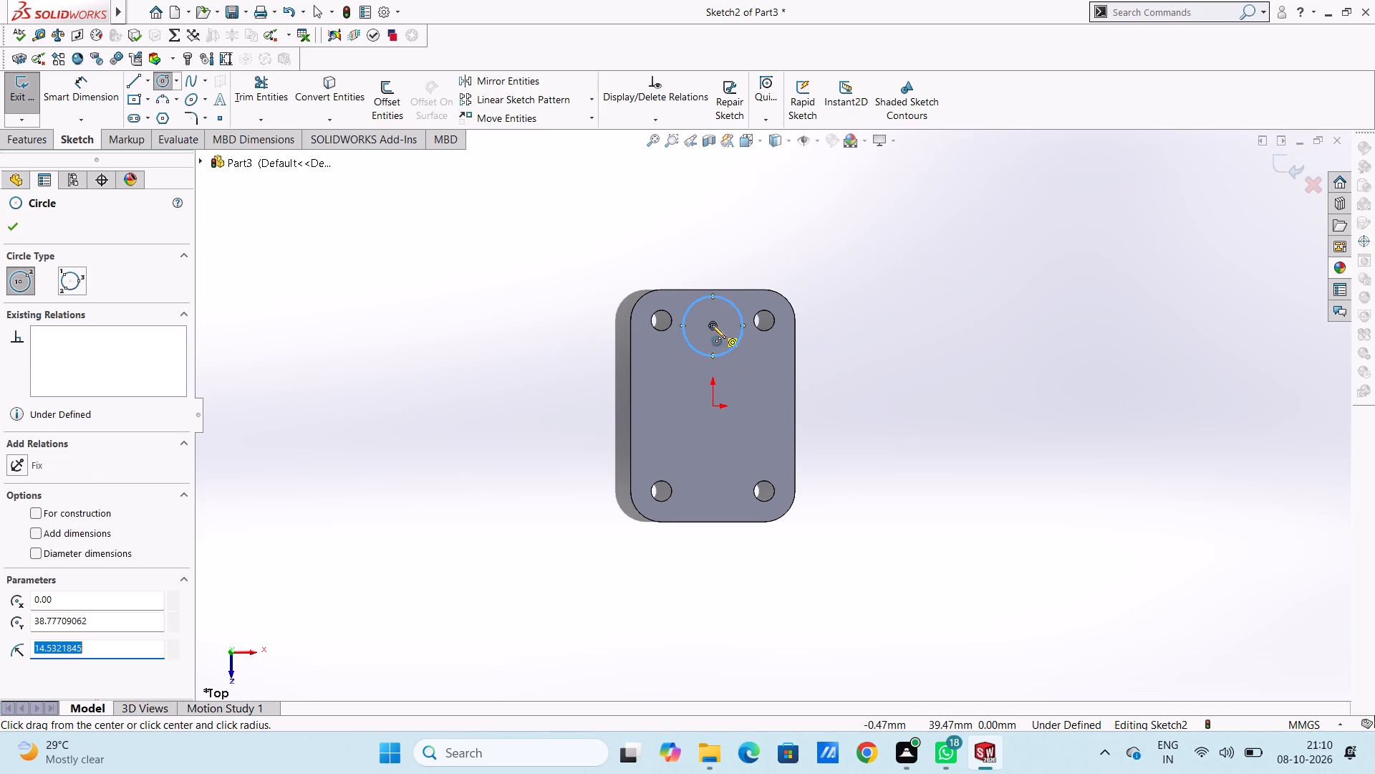
# Draw a concentric circle of about 6.7 mm radius inside the existing circle near the plate's upper edge.
pyautogui.click(712, 325)
pyautogui.click(720, 338)
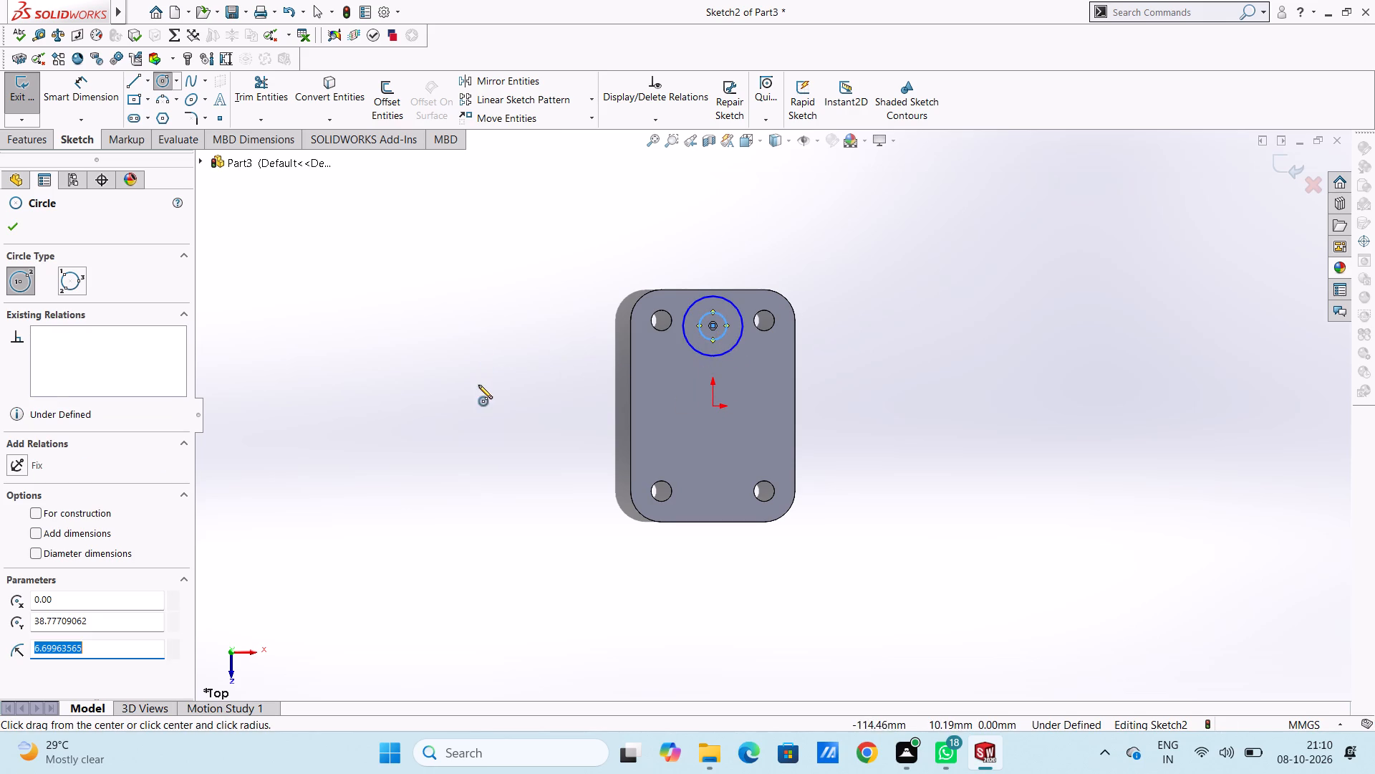
# Draw two concentric circles of about 13 mm and 8.1 mm radius, centred about 39.7 mm vertically below the origin.
pyautogui.click(713, 487)
pyautogui.click(725, 511)
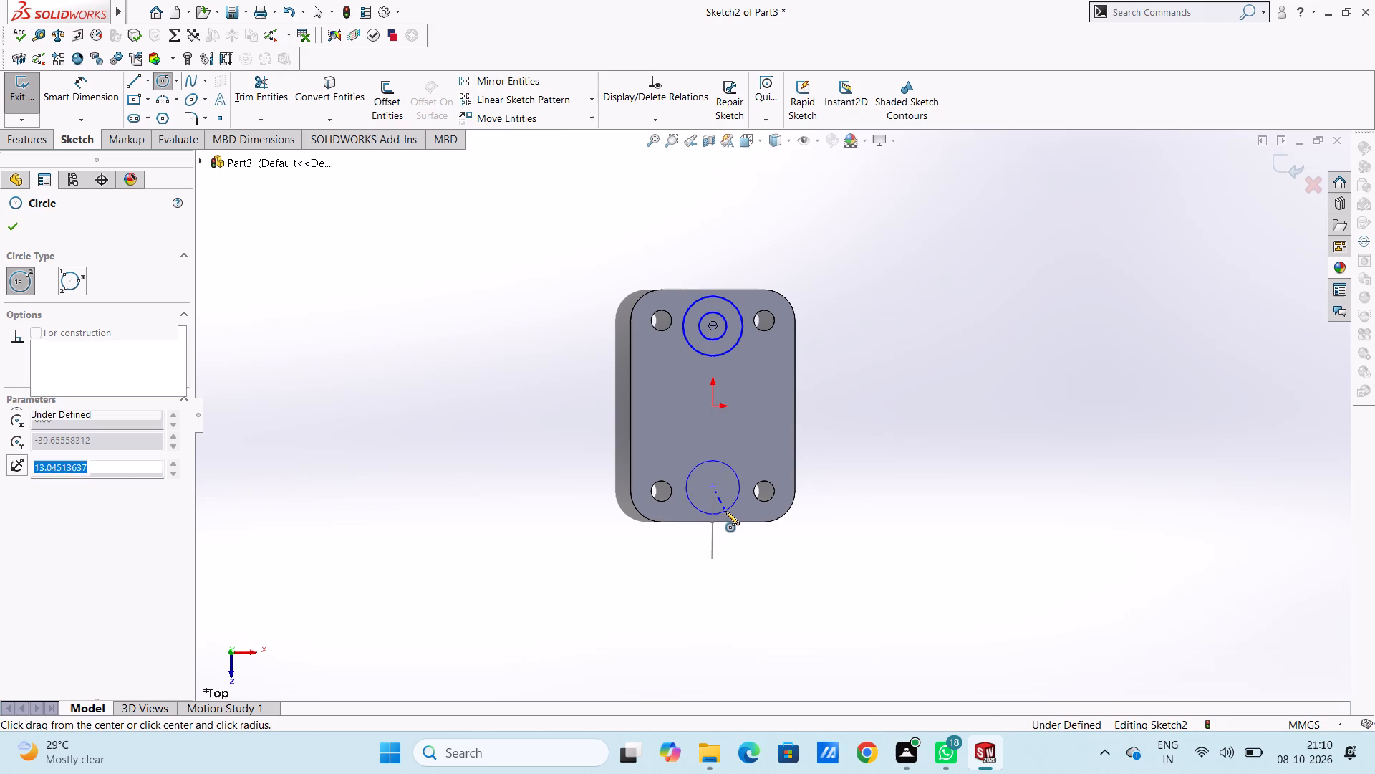
pyautogui.click(710, 484)
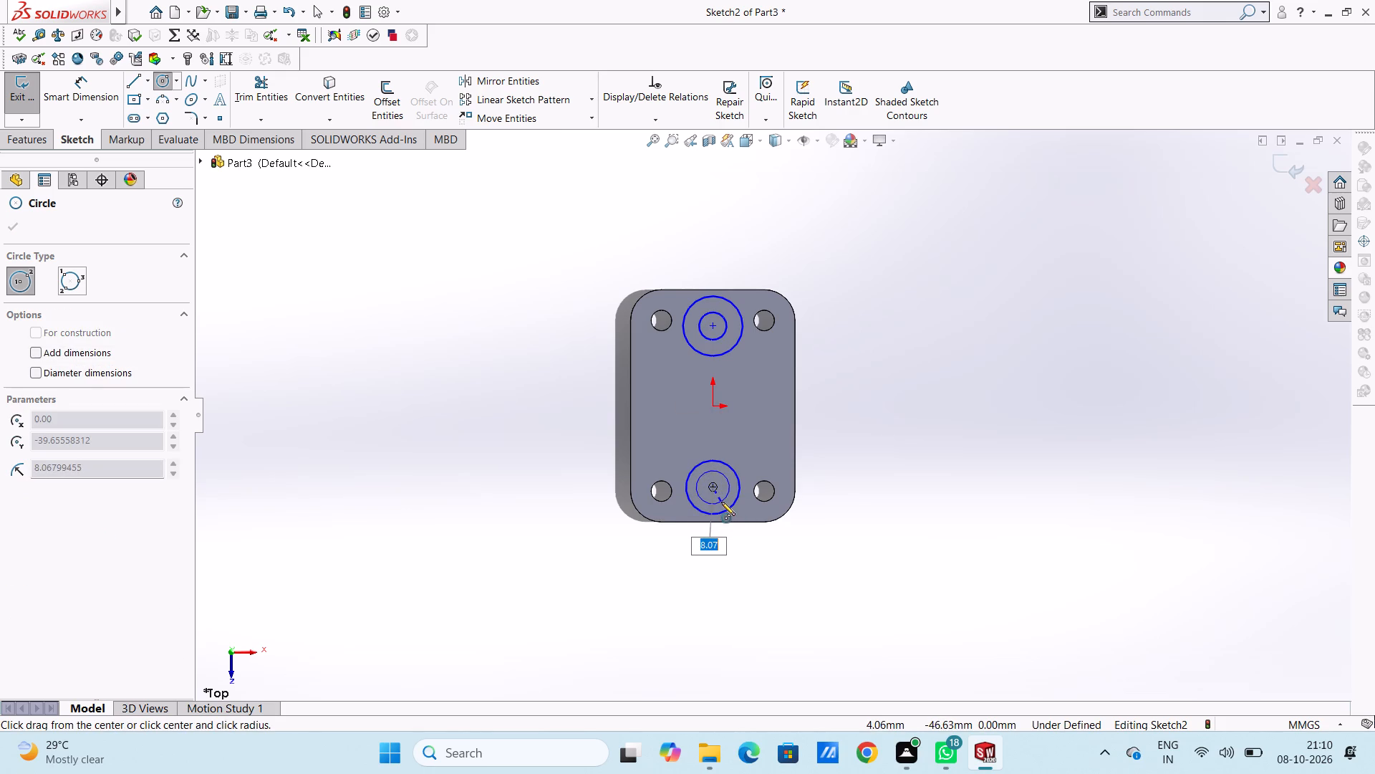
pyautogui.click(721, 502)
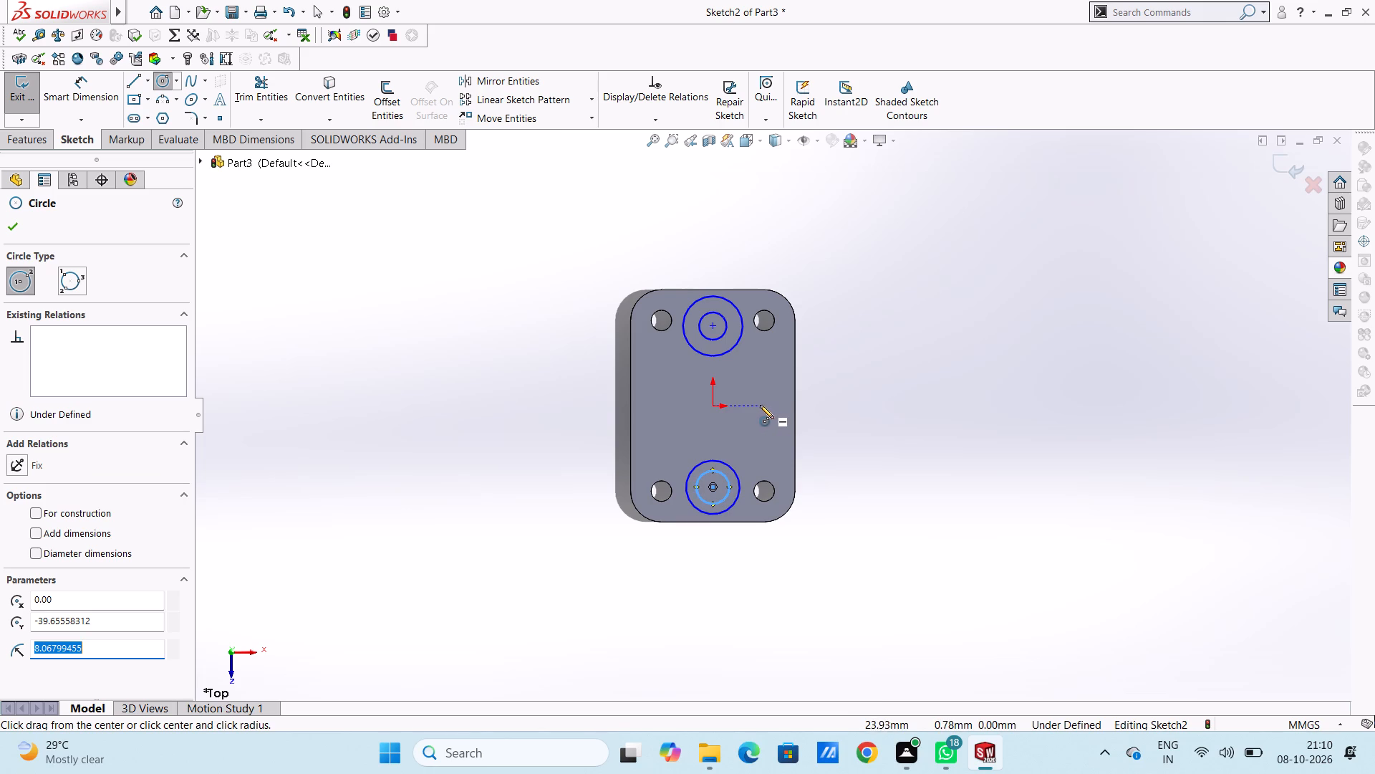
# Draw two concentric circles of about 15.7 mm and 6.6 mm radius, centred about 22.5 mm horizontally right of the origin.
pyautogui.click(759, 405)
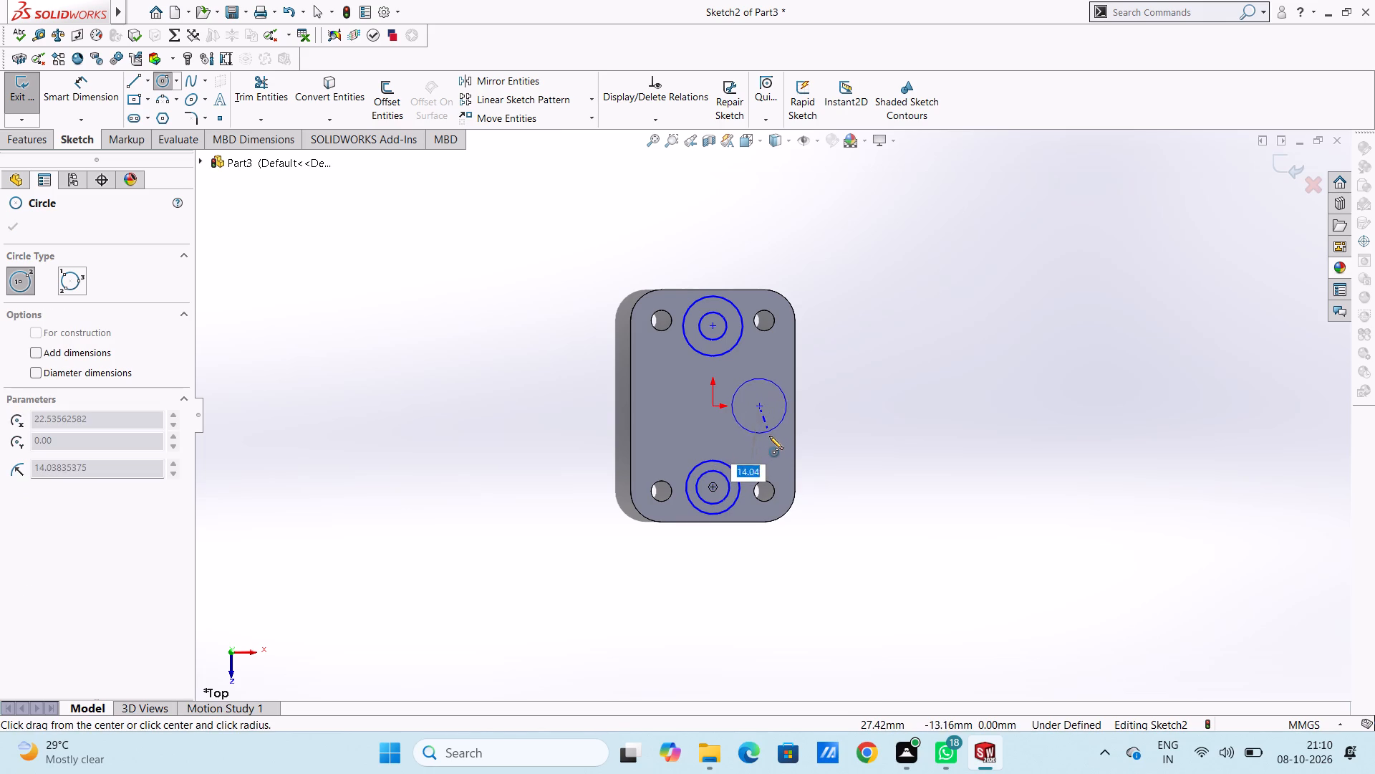
pyautogui.click(769, 436)
pyautogui.click(758, 403)
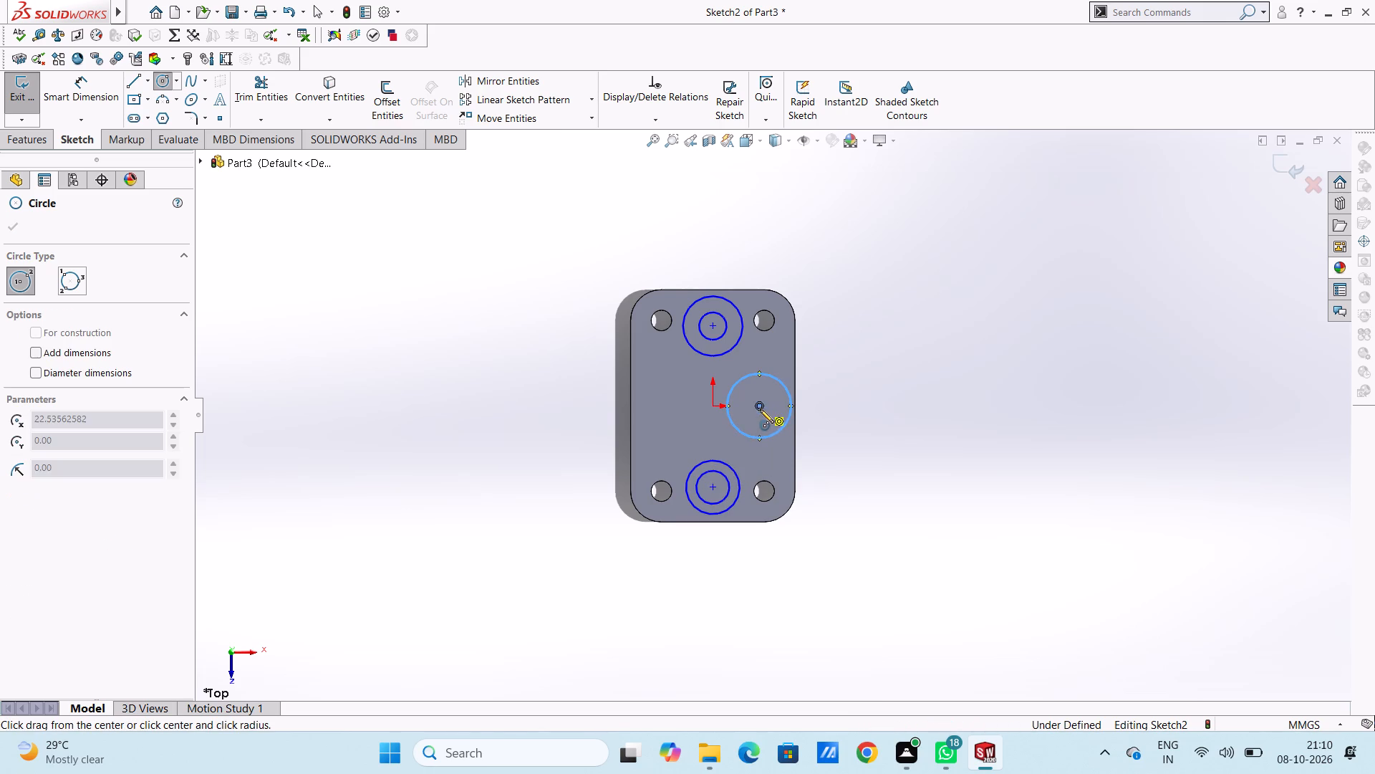
pyautogui.click(766, 418)
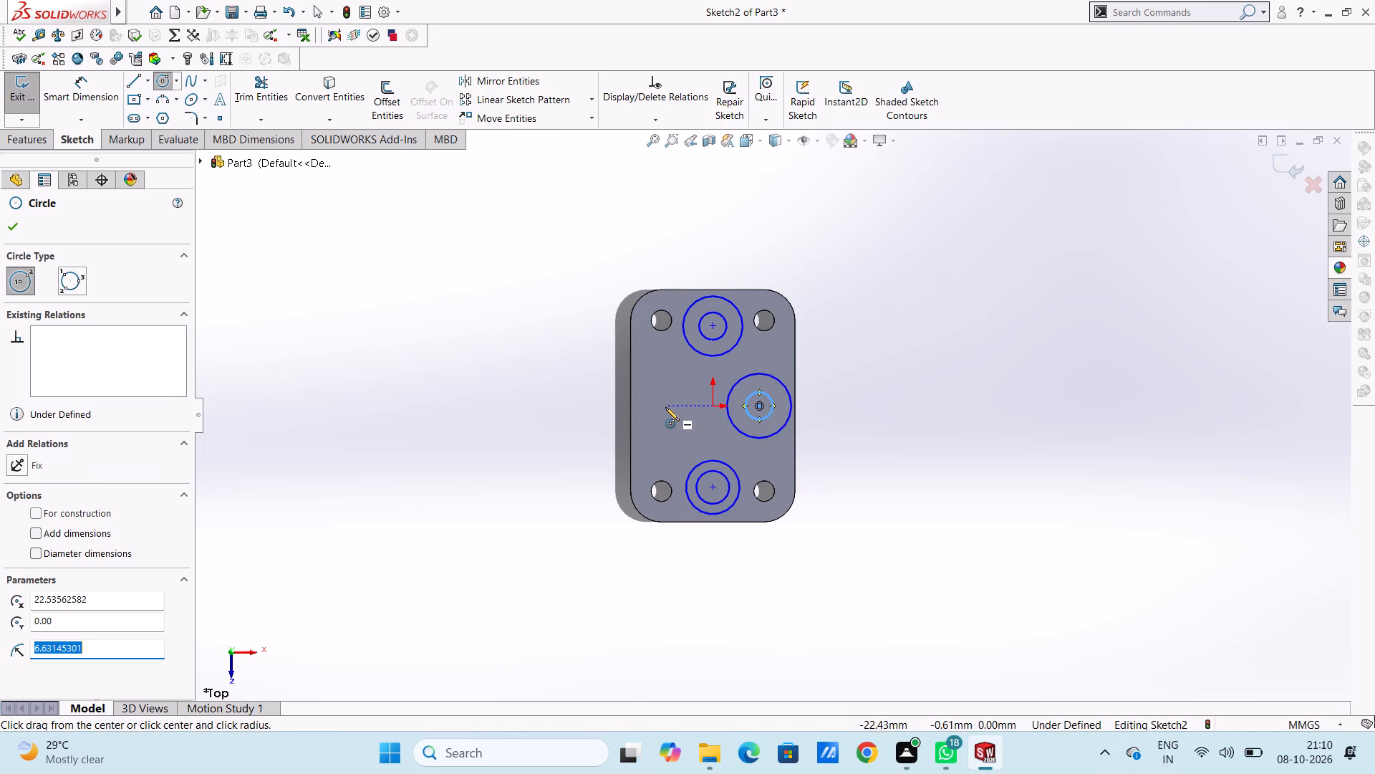
# Draw two concentric circles of about 11.8 mm and 6.5 mm radius, centred about 23.1 mm horizontally left of the origin.
pyautogui.click(665, 407)
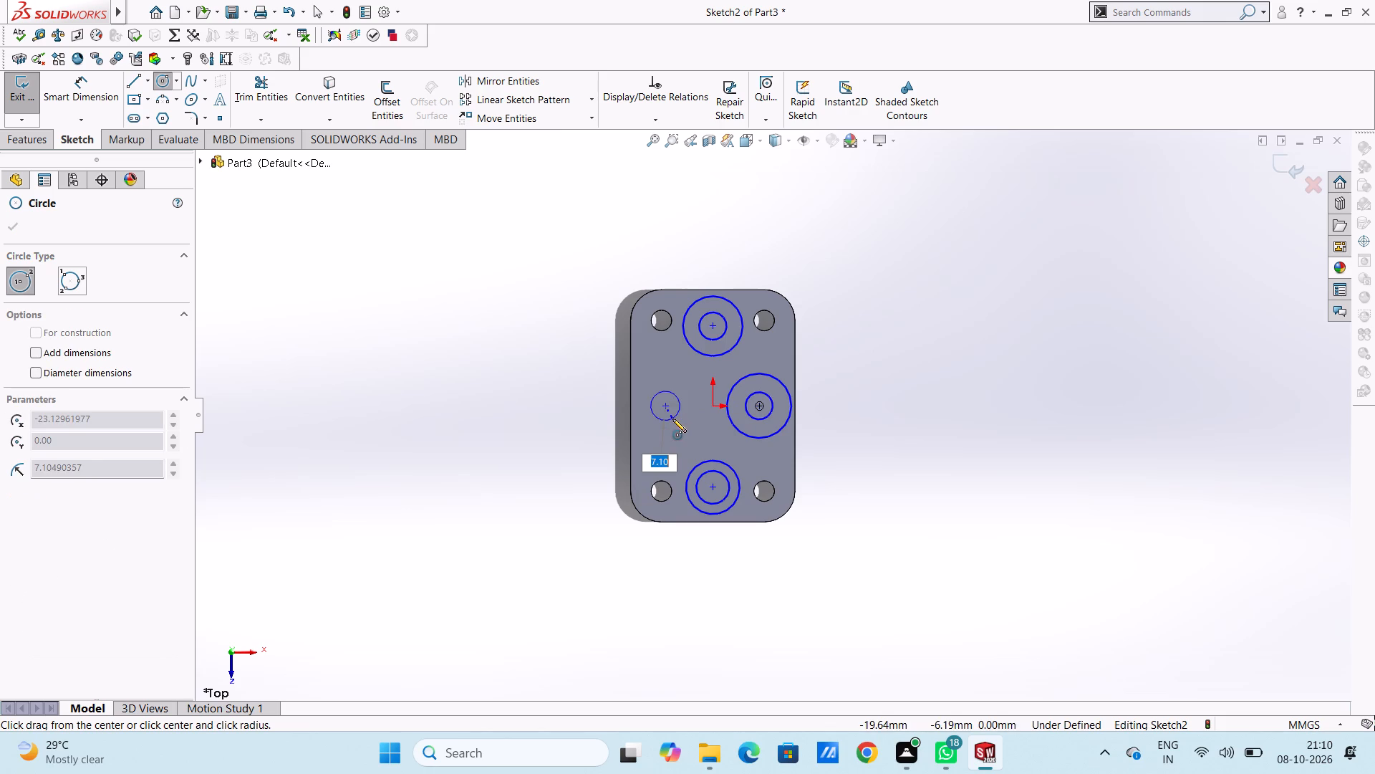
pyautogui.click(677, 427)
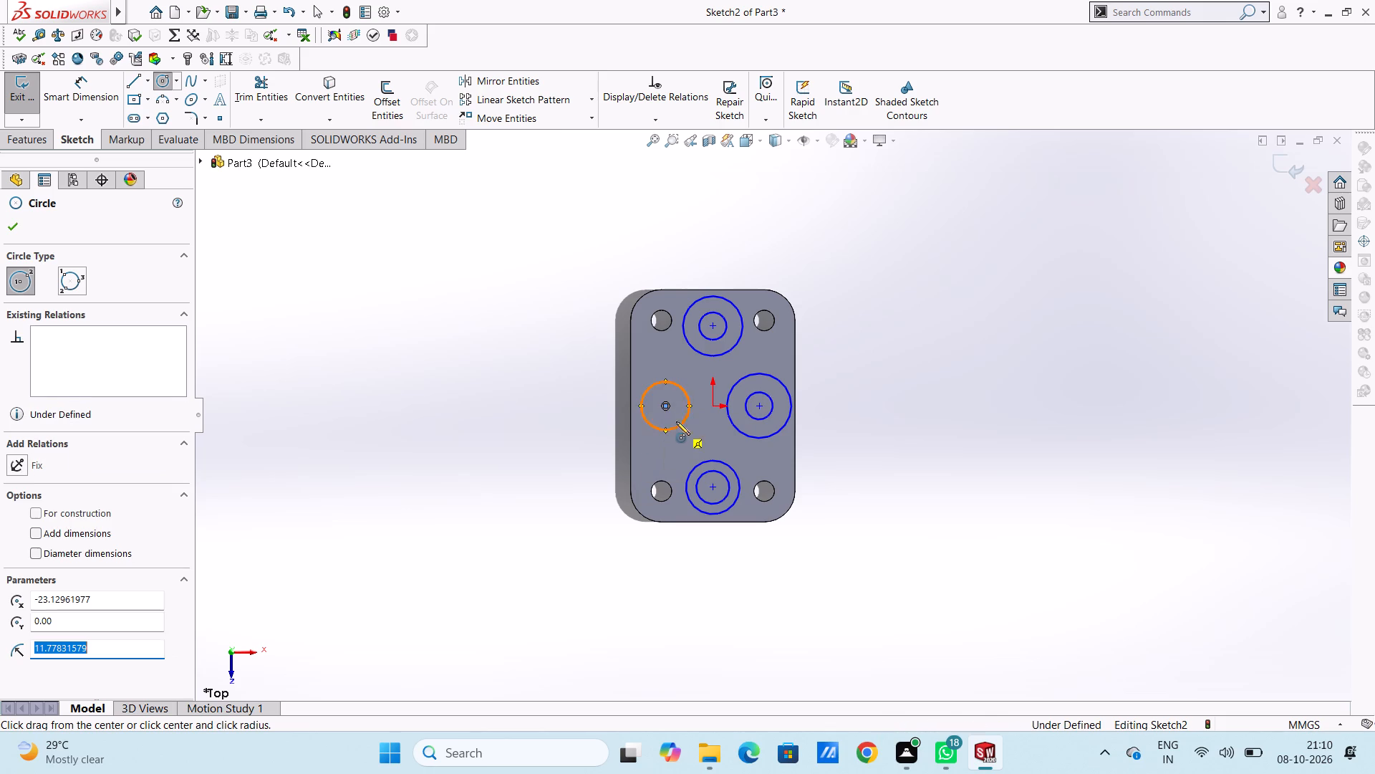
pyautogui.click(665, 404)
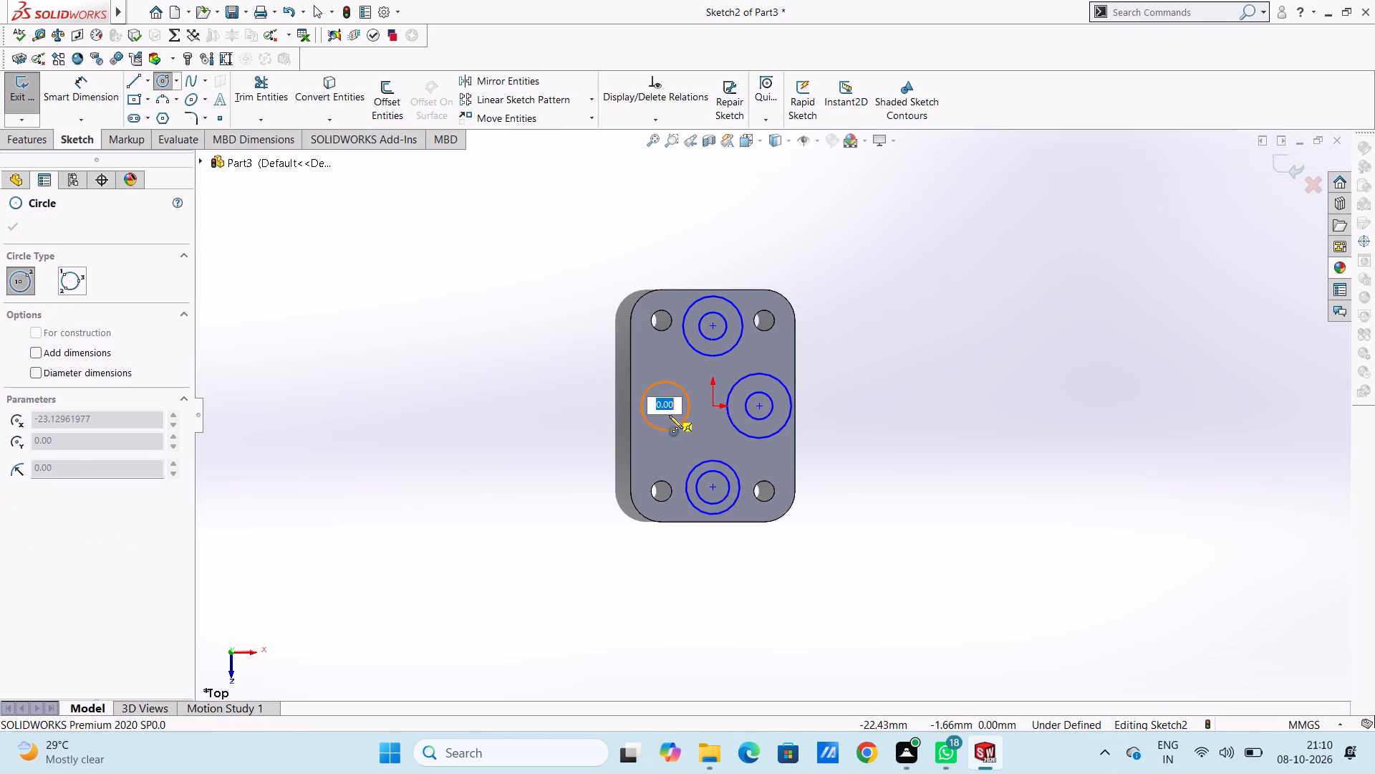
pyautogui.click(671, 418)
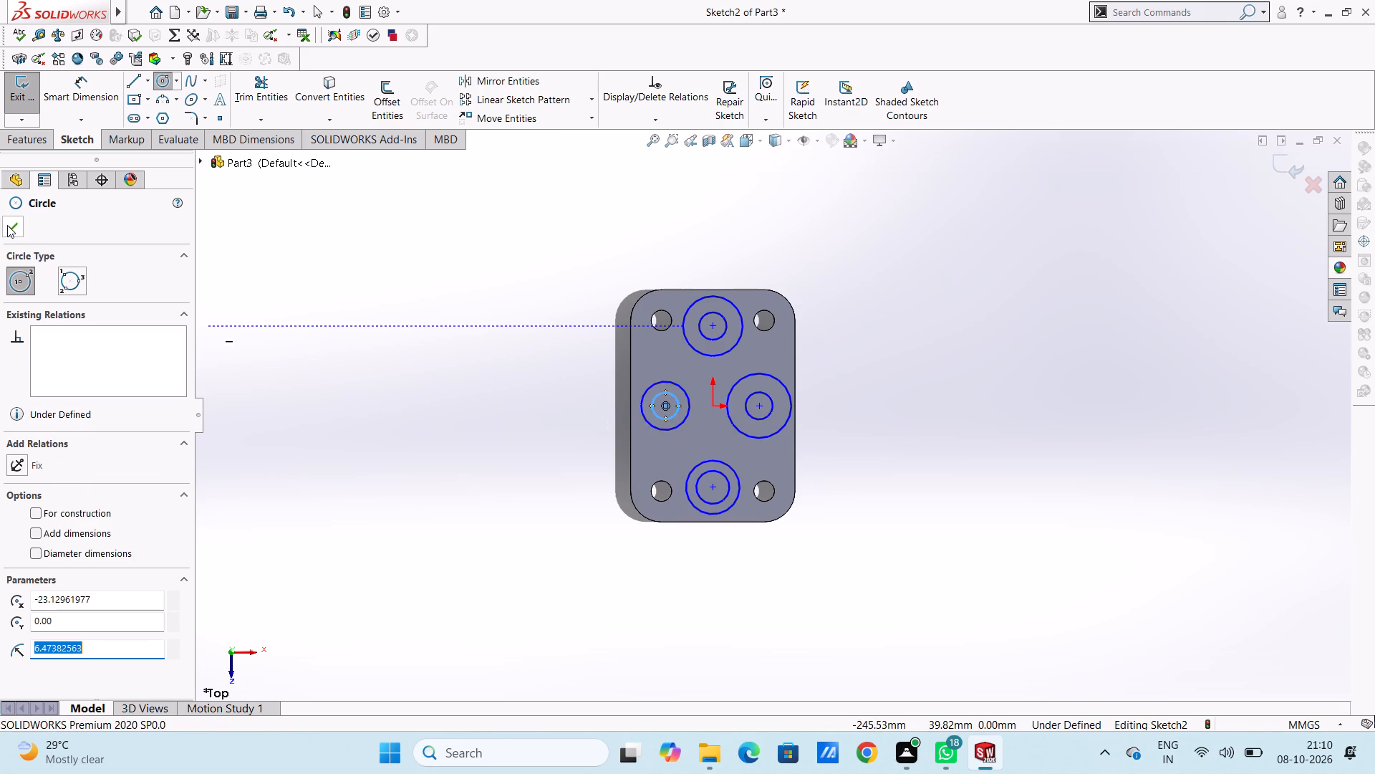
pyautogui.click(7, 224)
# Dimension the outer circle of the upper concentric pair at 20 mm diameter.
pyautogui.click(82, 96)
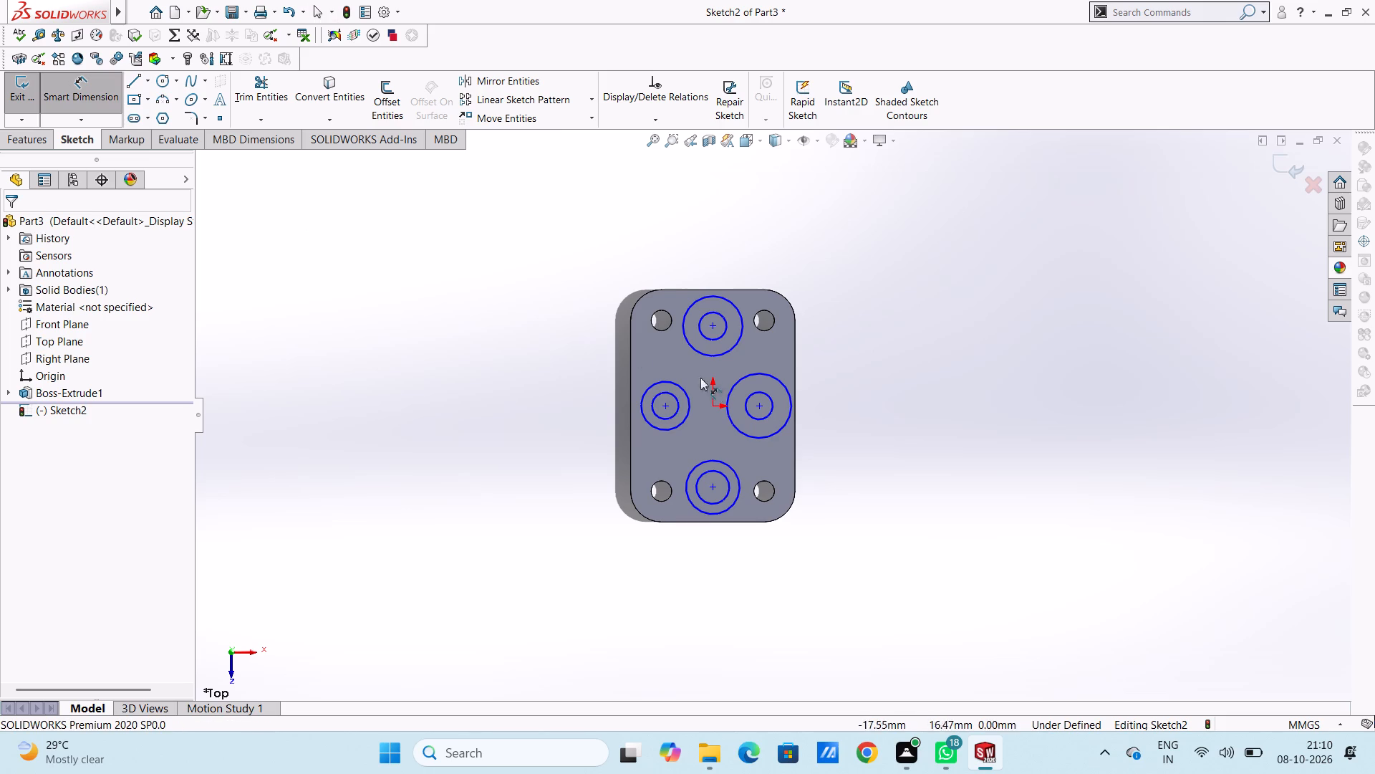
pyautogui.click(720, 353)
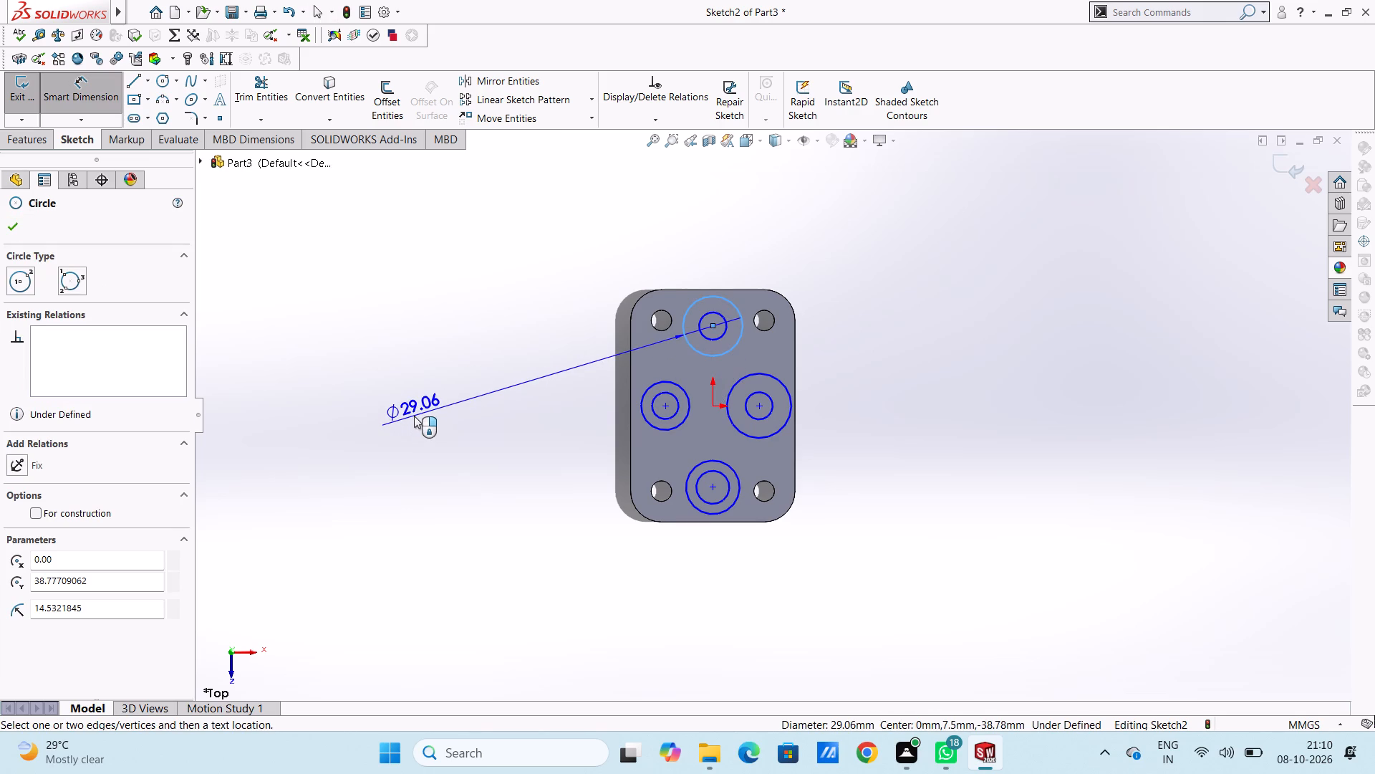
pyautogui.click(414, 415)
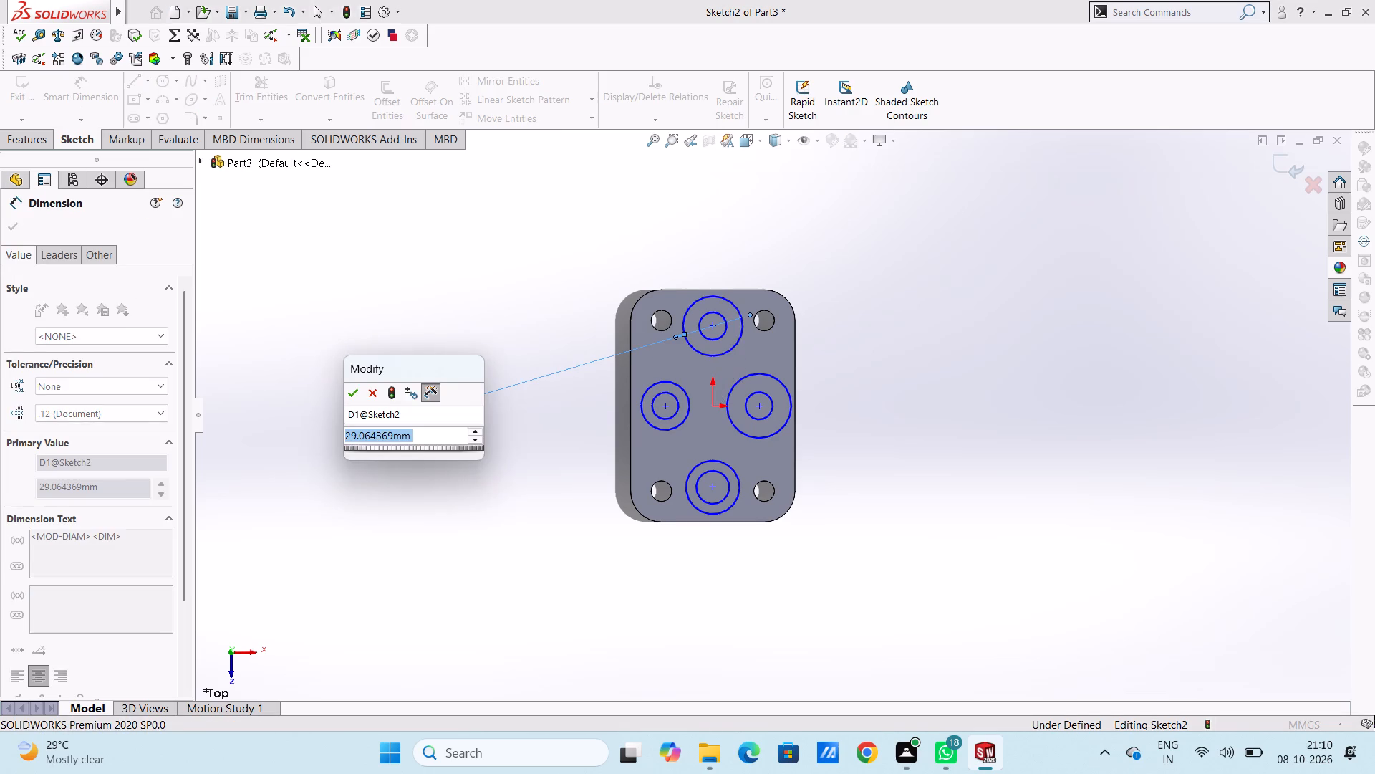
pyautogui.write('20')
pyautogui.press('Return')
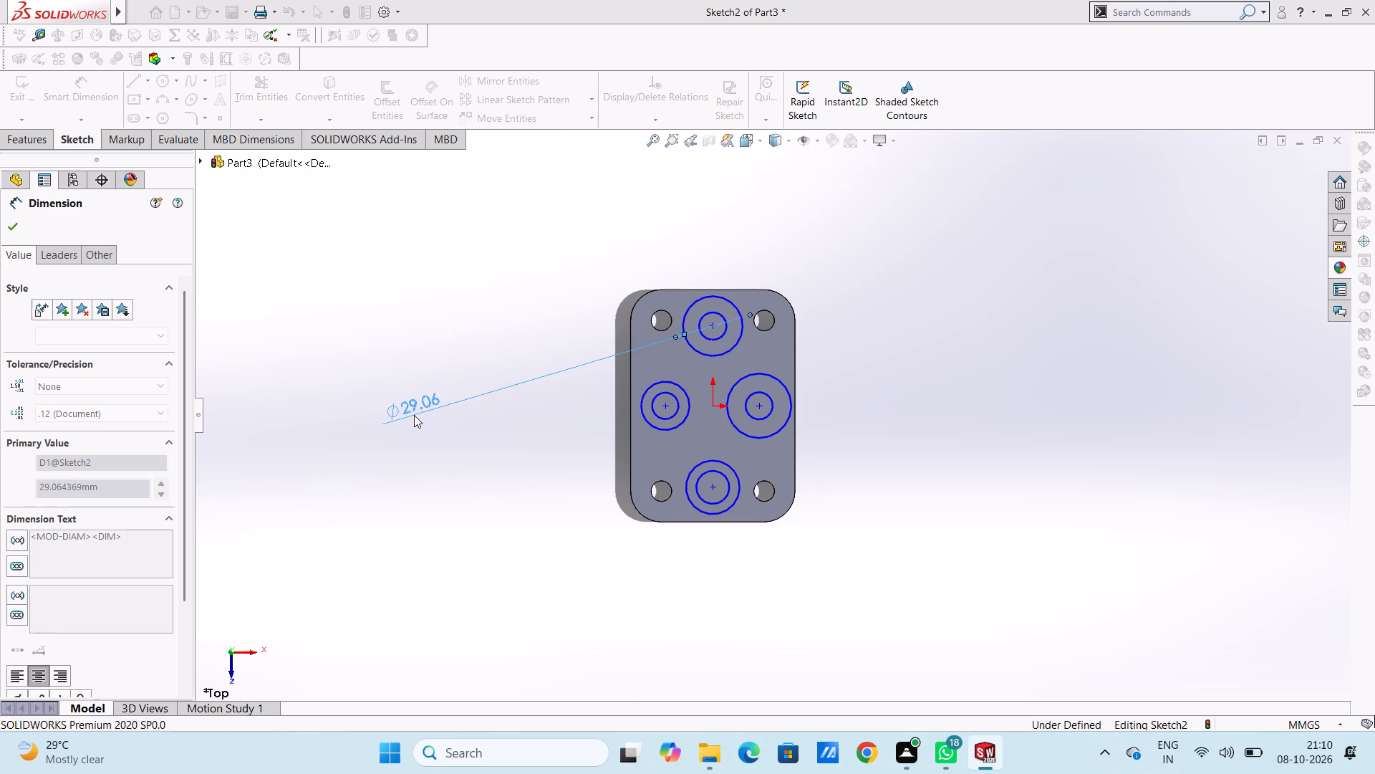
pyautogui.click(462, 313)
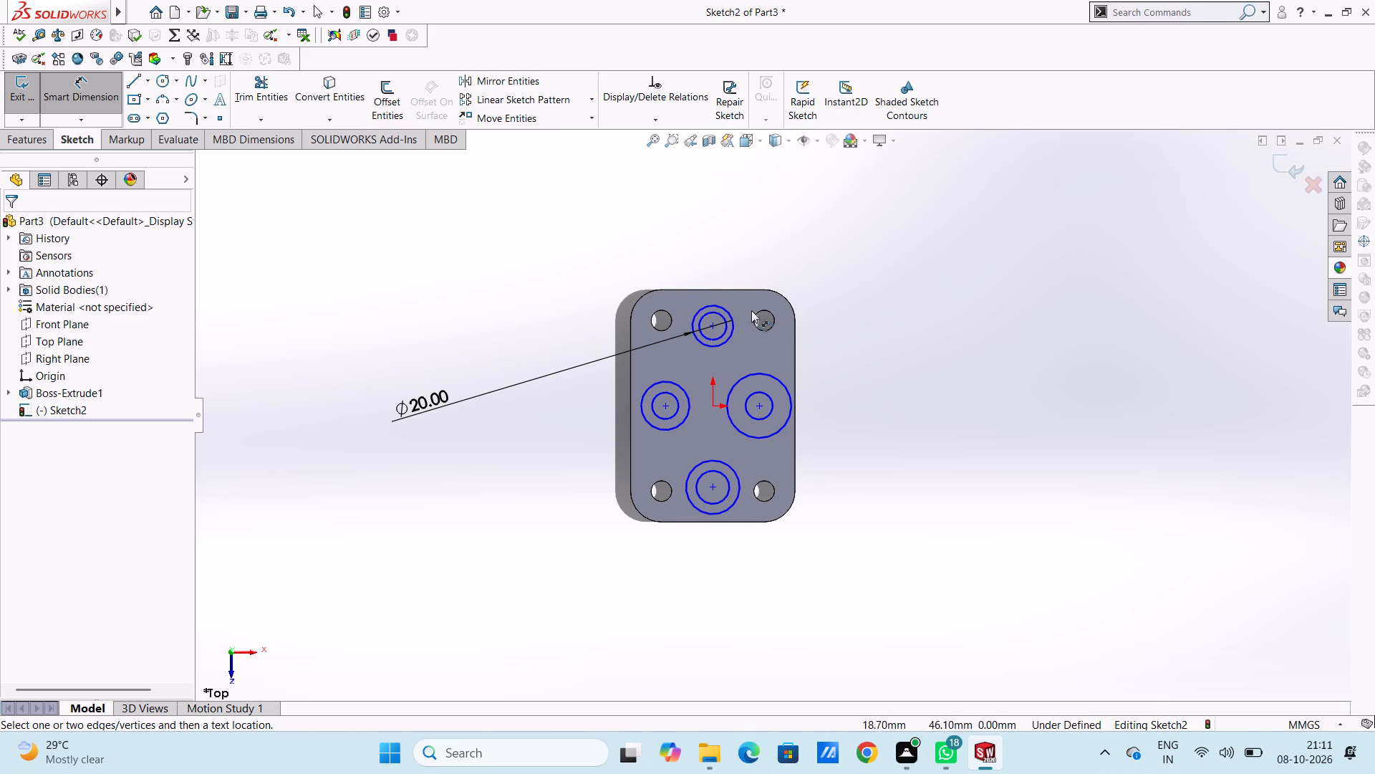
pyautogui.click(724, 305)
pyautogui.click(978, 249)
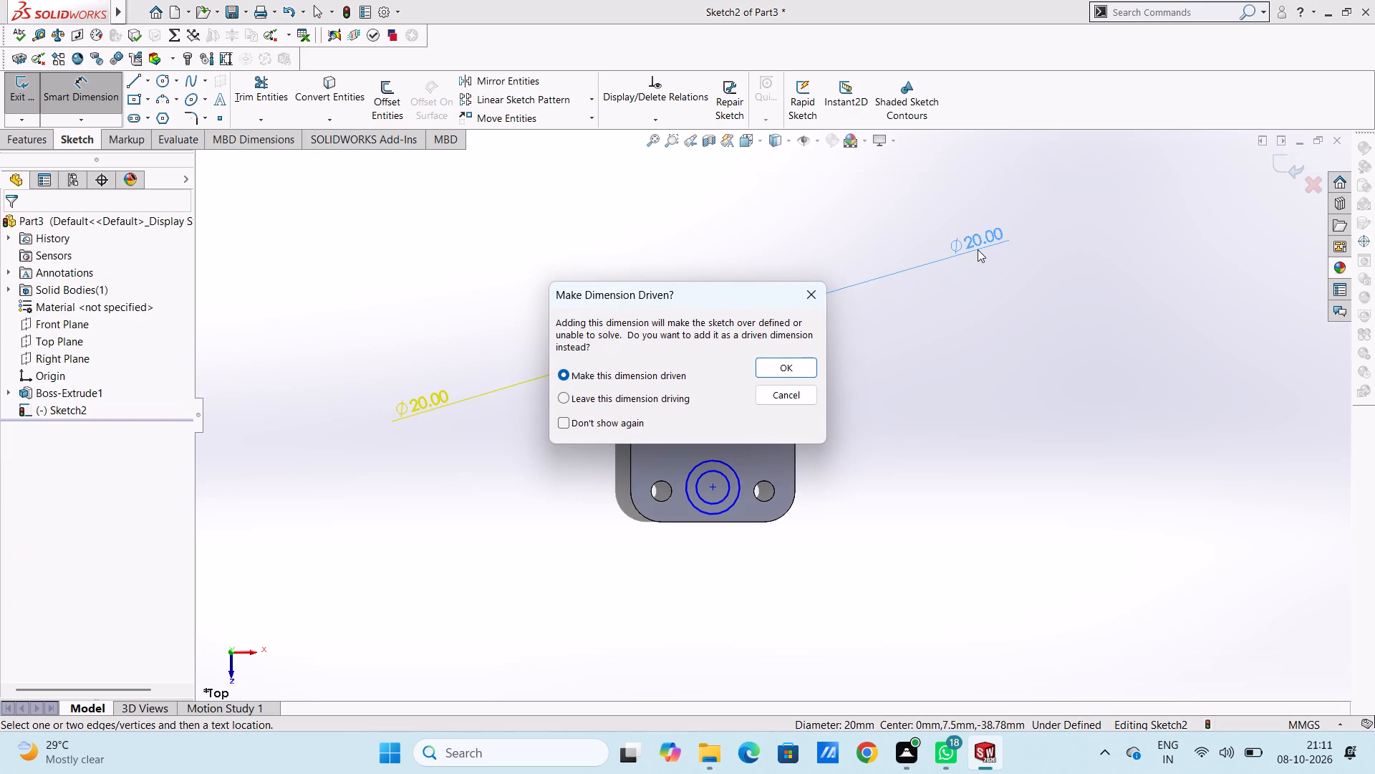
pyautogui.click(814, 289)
# Dimension the inner, still undimensioned circle of the upper concentric pair at 30 mm diameter.
pyautogui.click(722, 334)
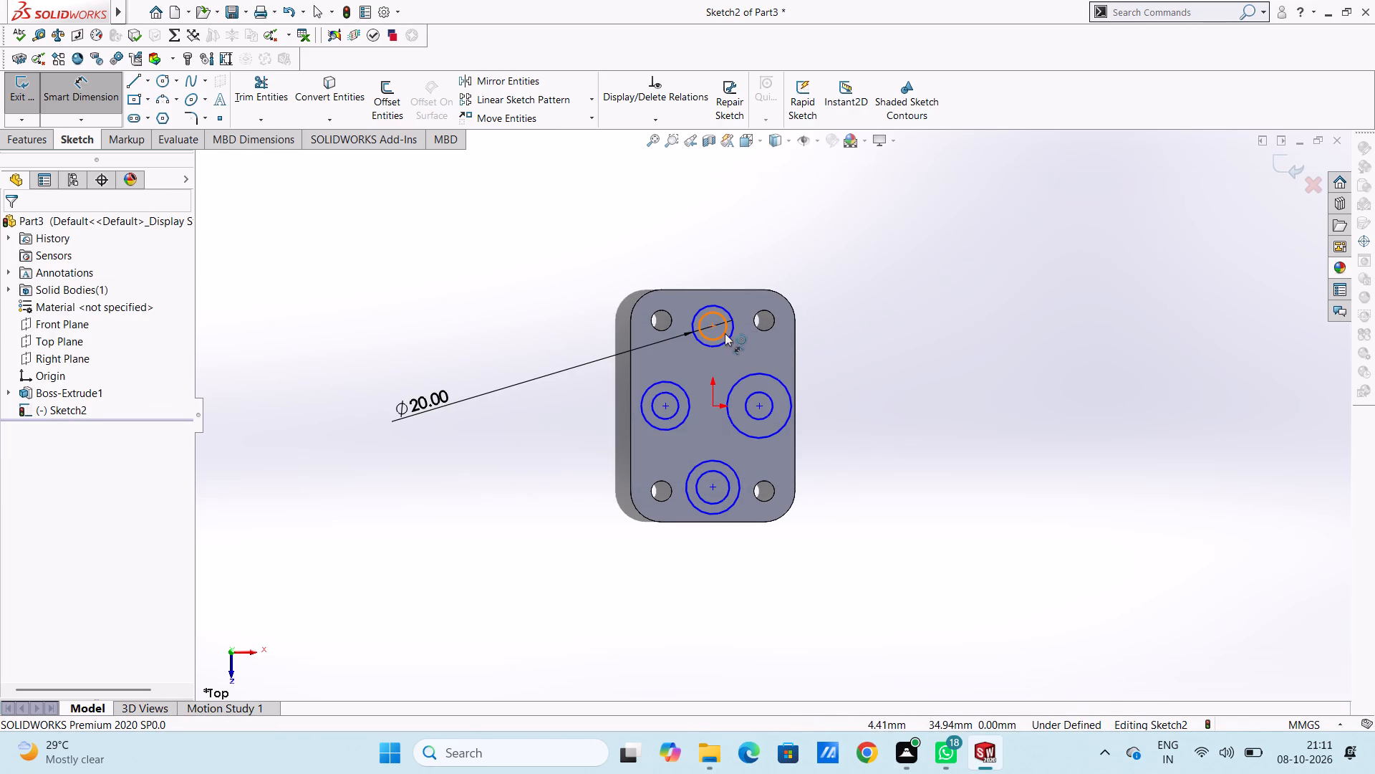
pyautogui.click(951, 214)
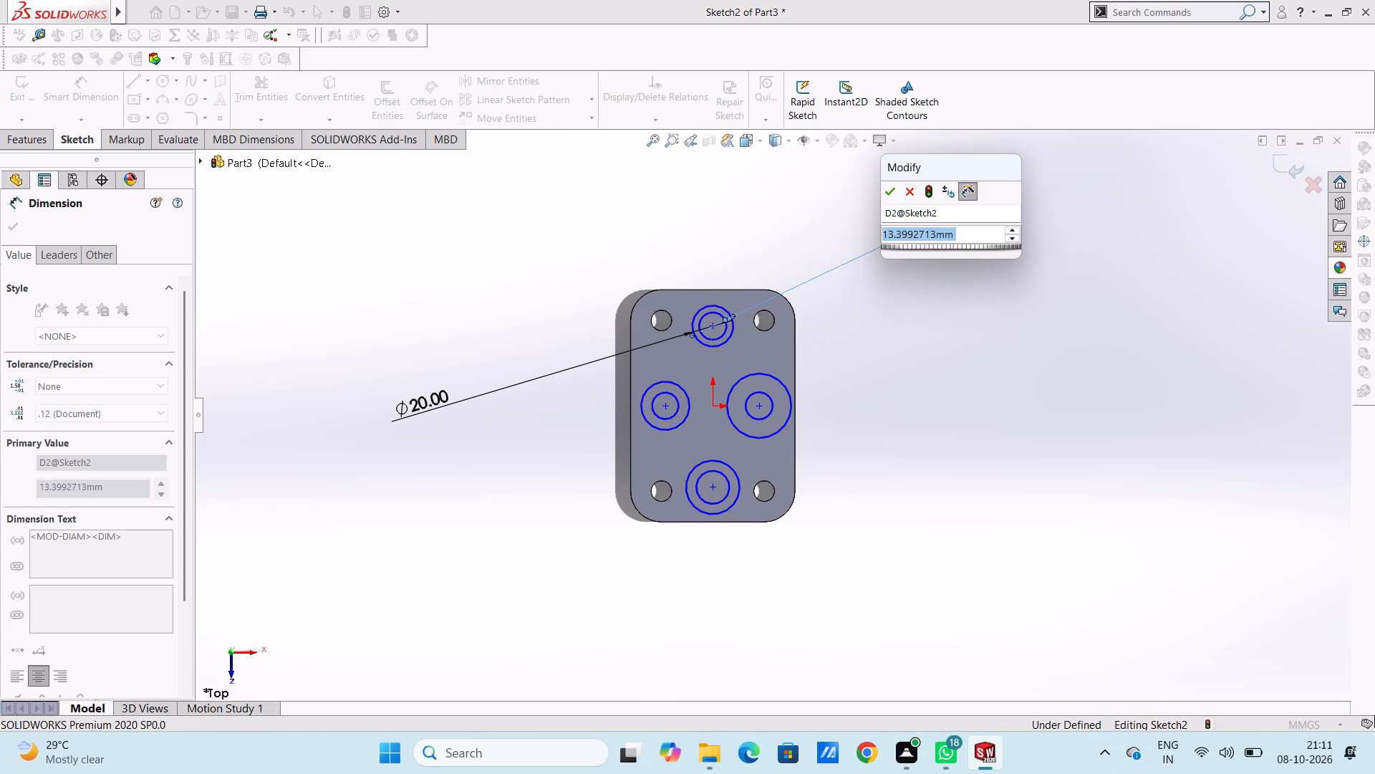
pyautogui.write('30')
pyautogui.press('Return')
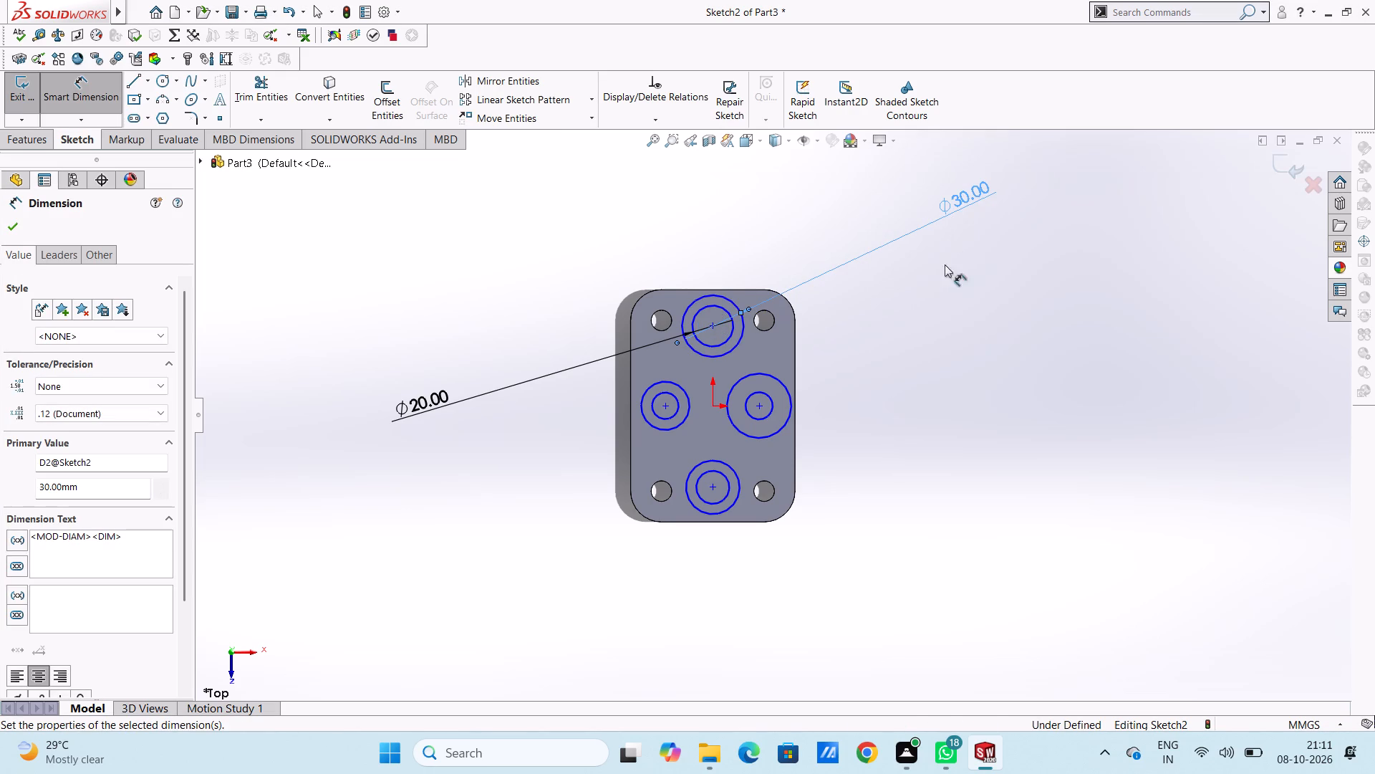
pyautogui.click(918, 406)
# Dimension the concentric pair right of the origin at 30 mm diameter for the outer circle and 20 mm for the inner.
pyautogui.click(777, 429)
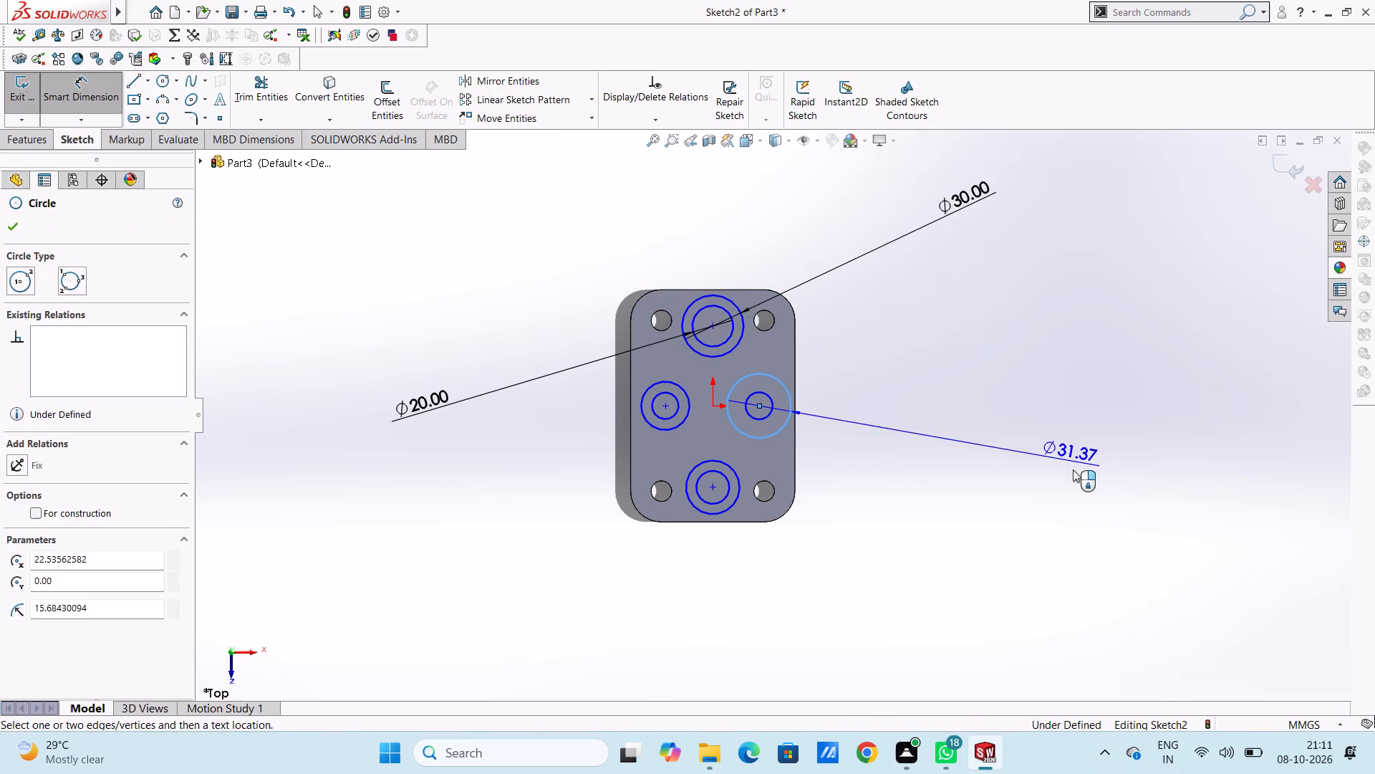
pyautogui.click(1071, 492)
pyautogui.write('30')
pyautogui.press('Return')
pyautogui.click(871, 333)
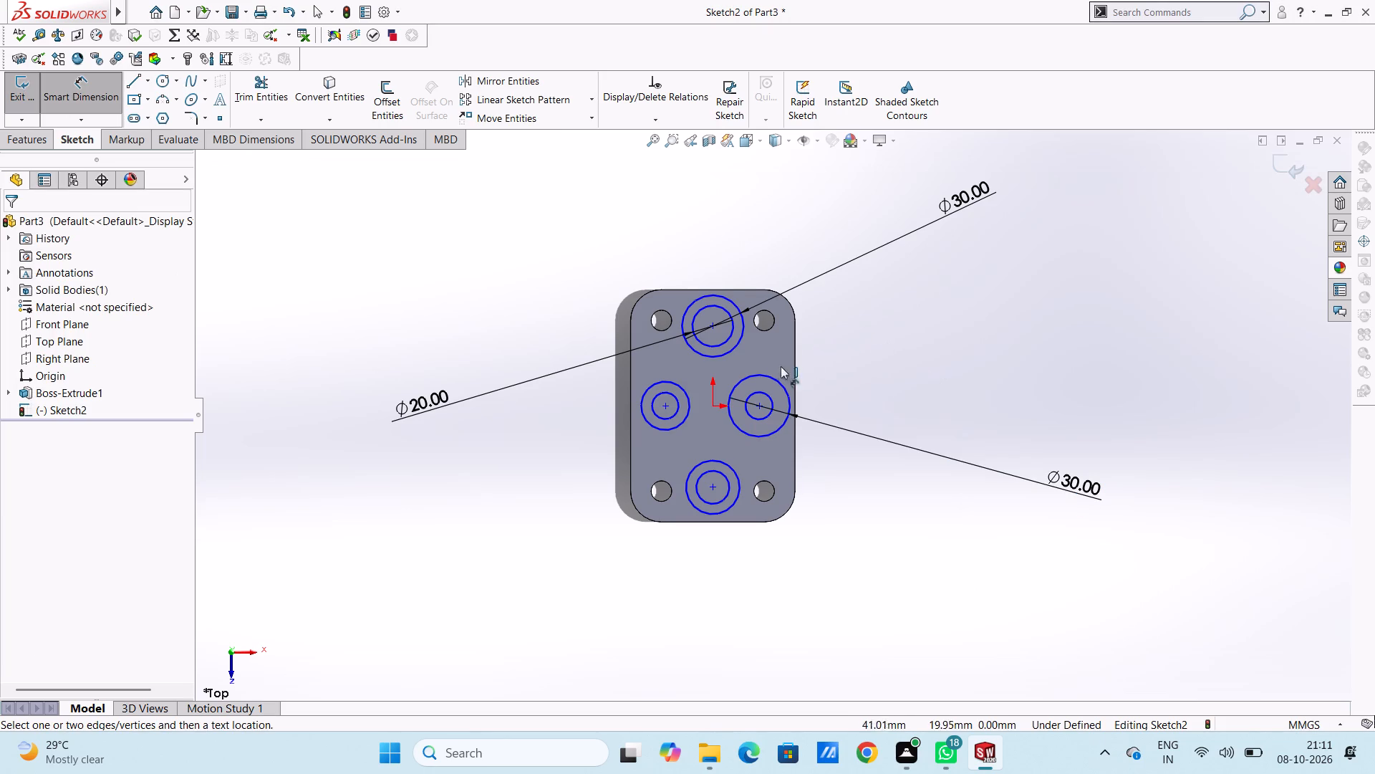
pyautogui.click(765, 393)
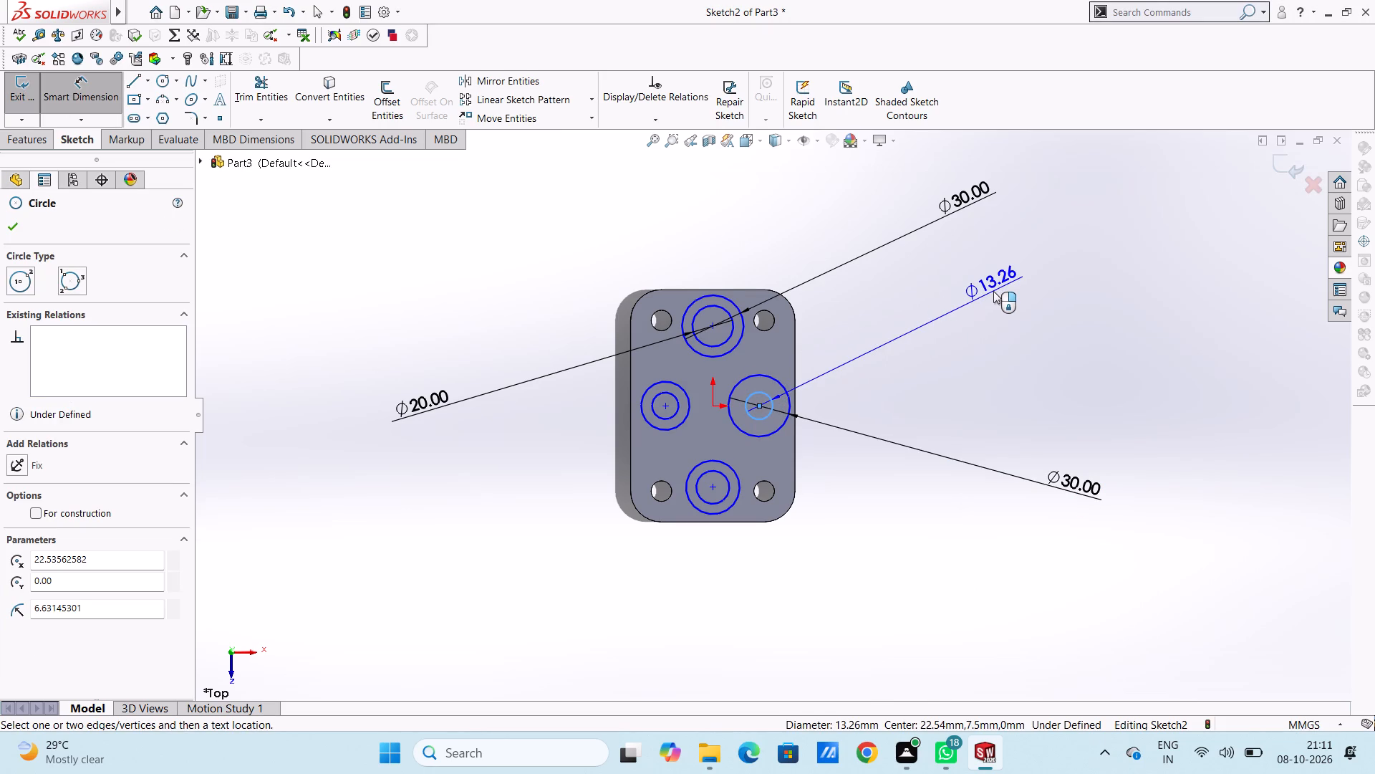
pyautogui.click(993, 291)
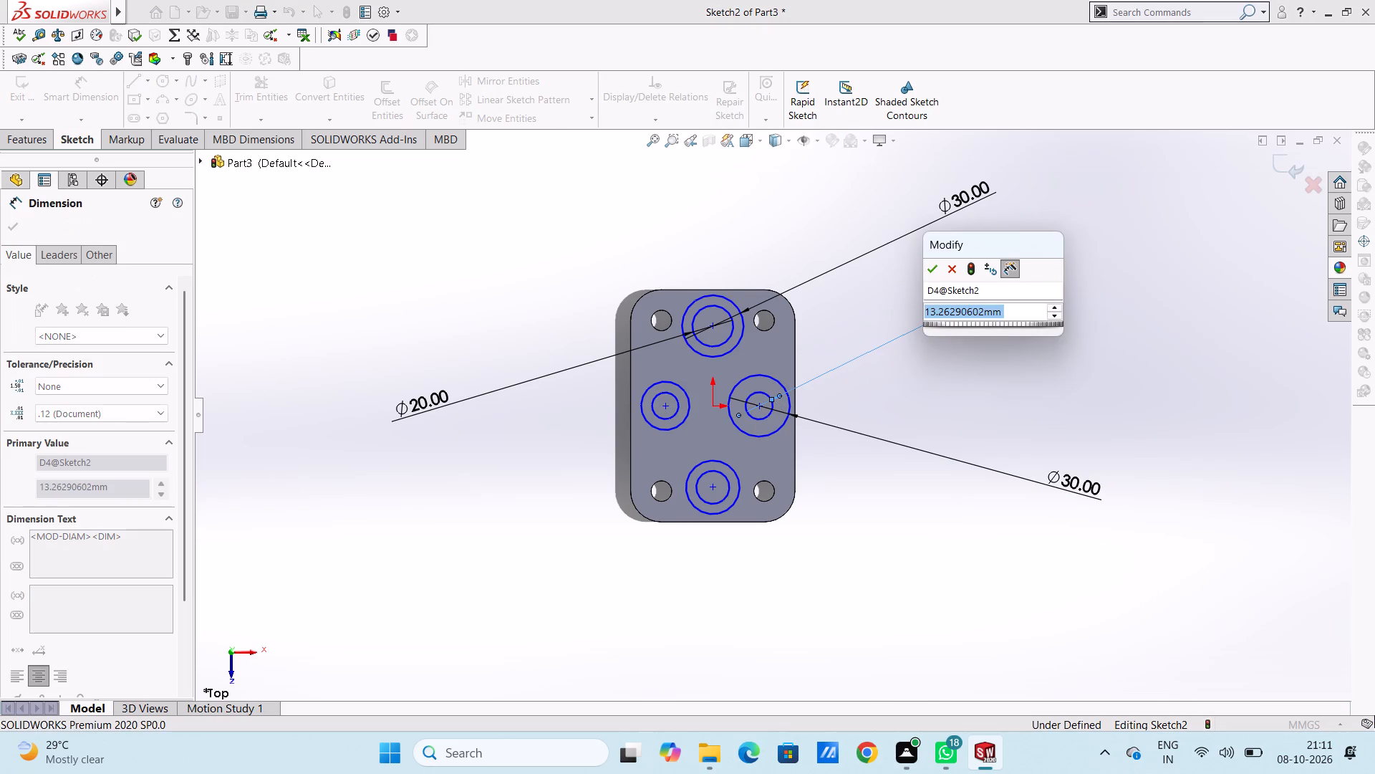
pyautogui.write('20')
pyautogui.press('Return')
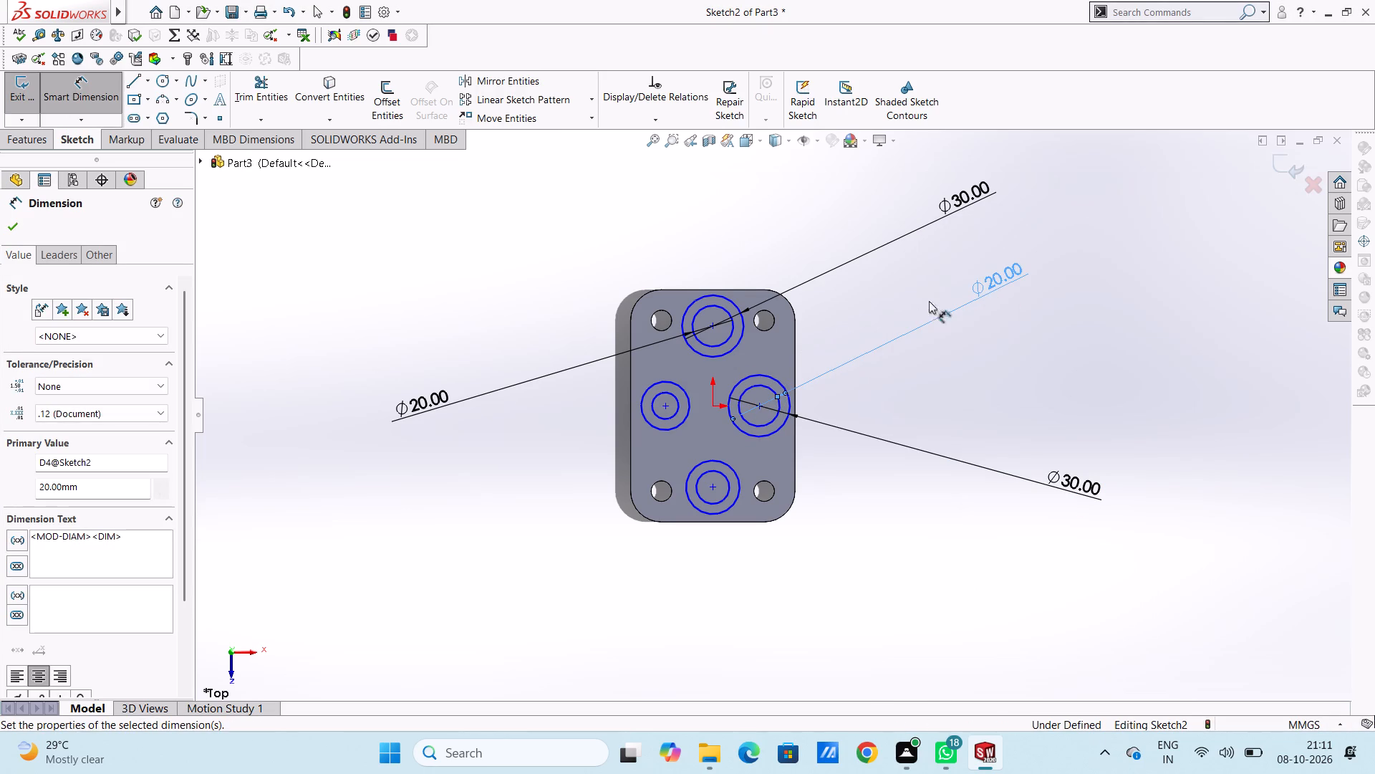
pyautogui.click(889, 295)
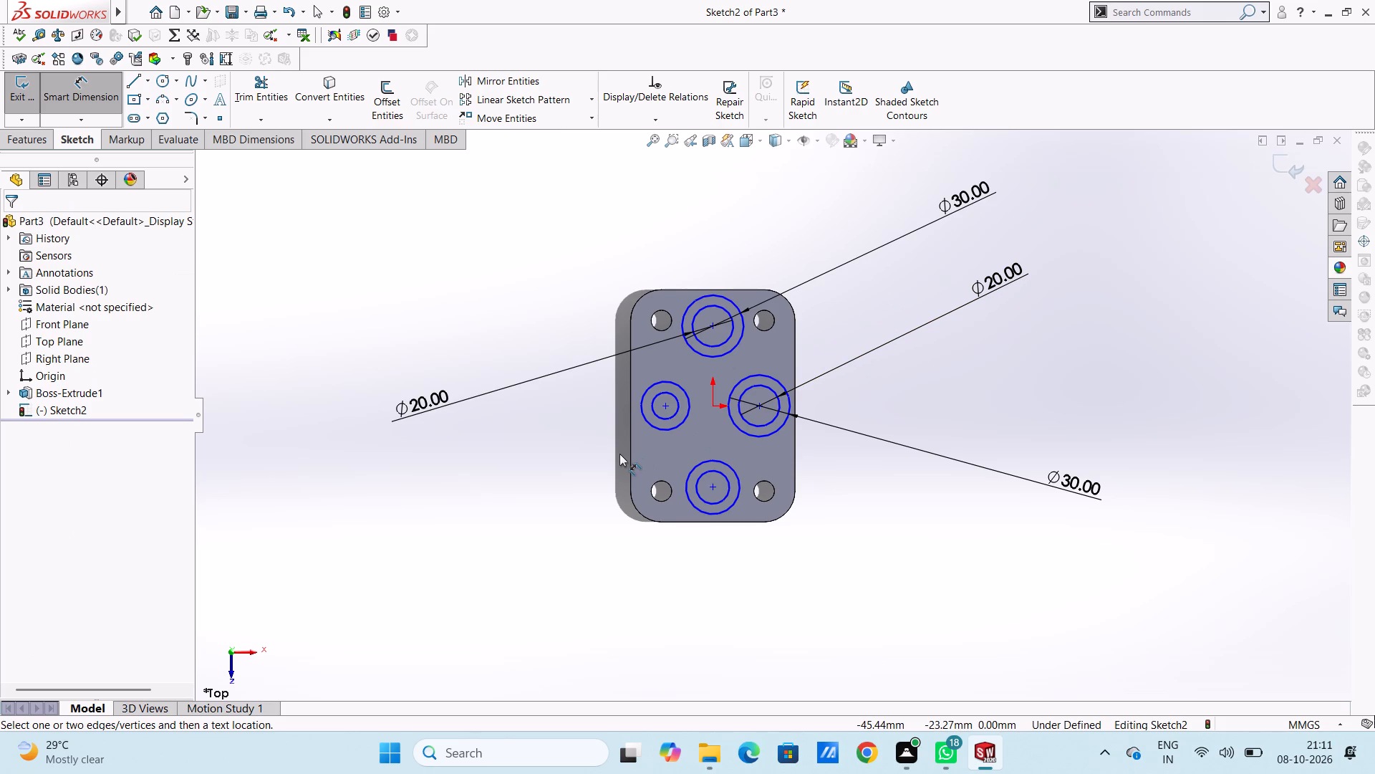
# Dimension the concentric pair left of the origin at 30 mm diameter for the outer circle and 20 mm for the inner.
pyautogui.click(657, 429)
pyautogui.click(400, 522)
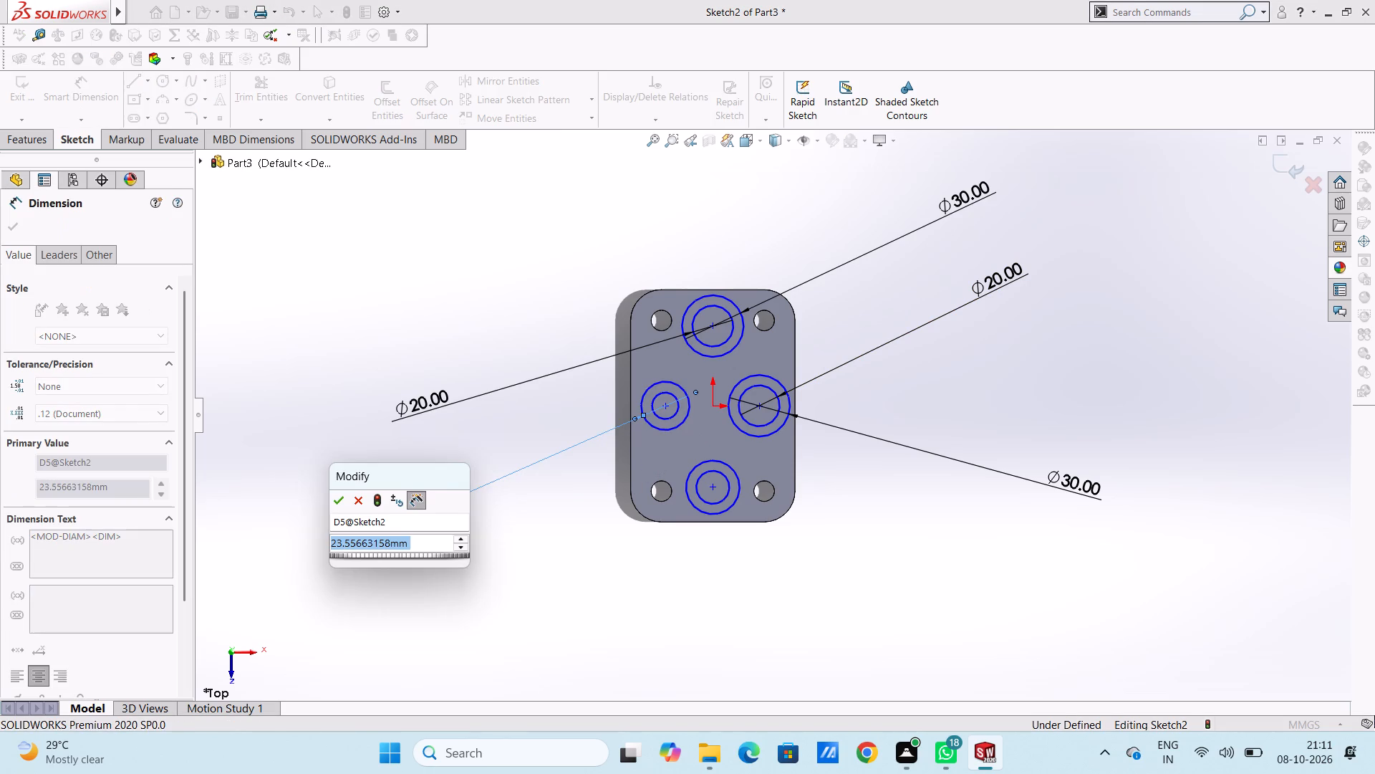
pyautogui.write('30')
pyautogui.press('Return')
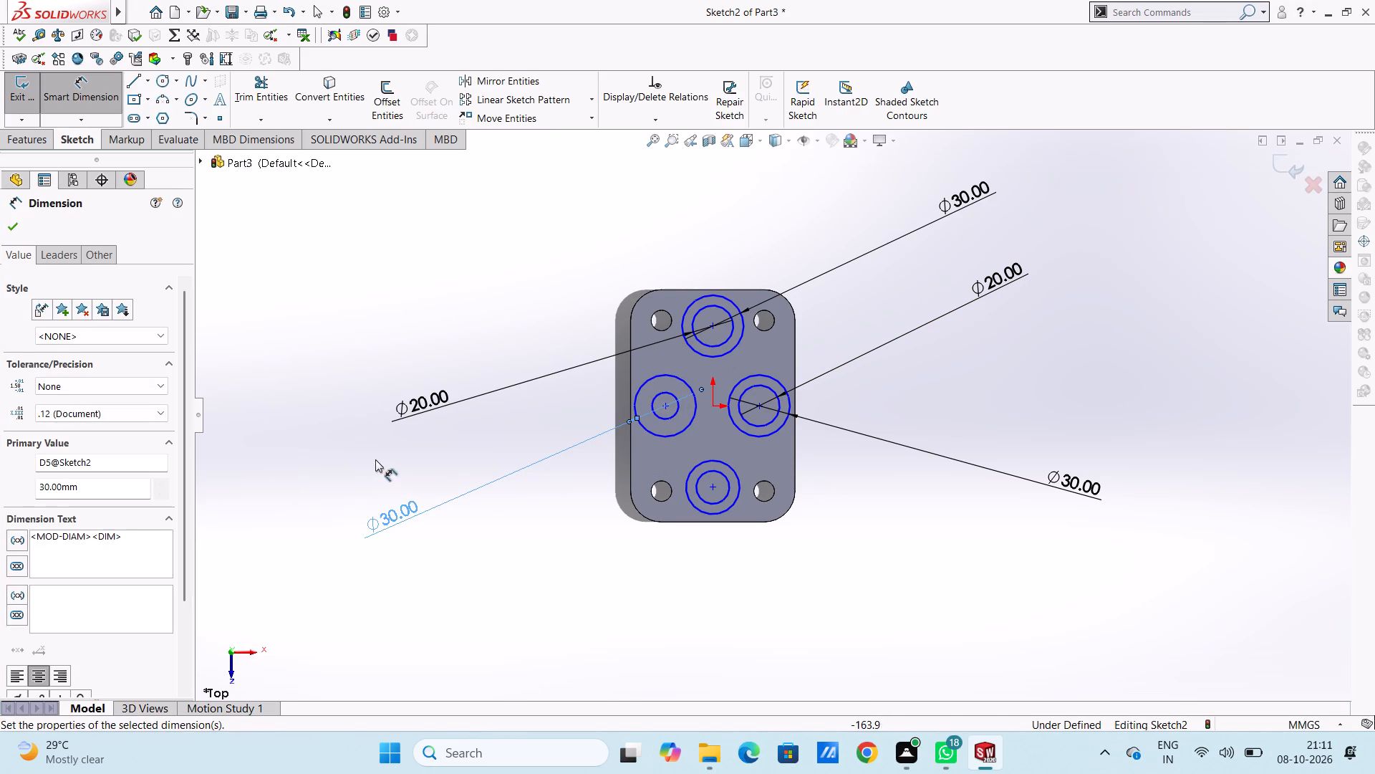
pyautogui.click(375, 459)
pyautogui.click(670, 421)
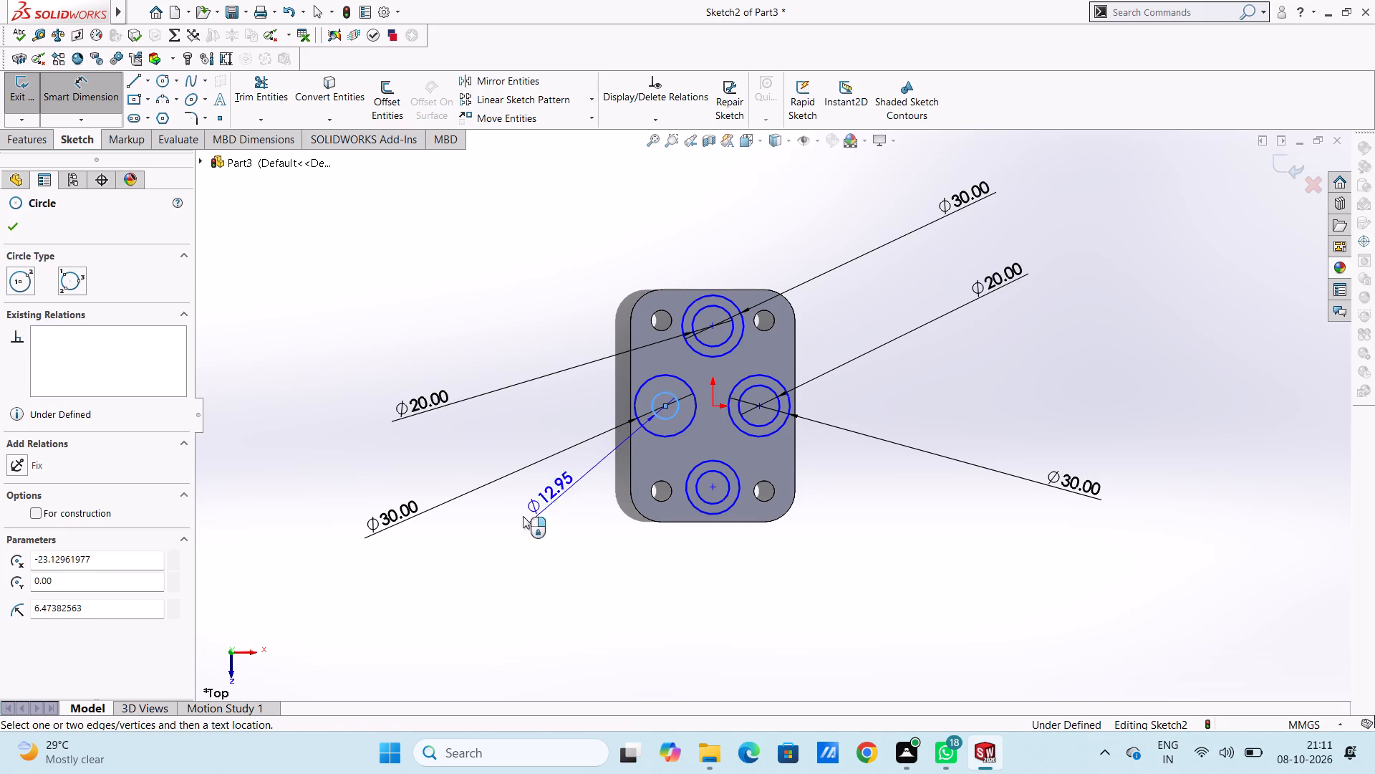
pyautogui.click(449, 558)
pyautogui.write('20')
pyautogui.press('Return')
pyautogui.click(514, 280)
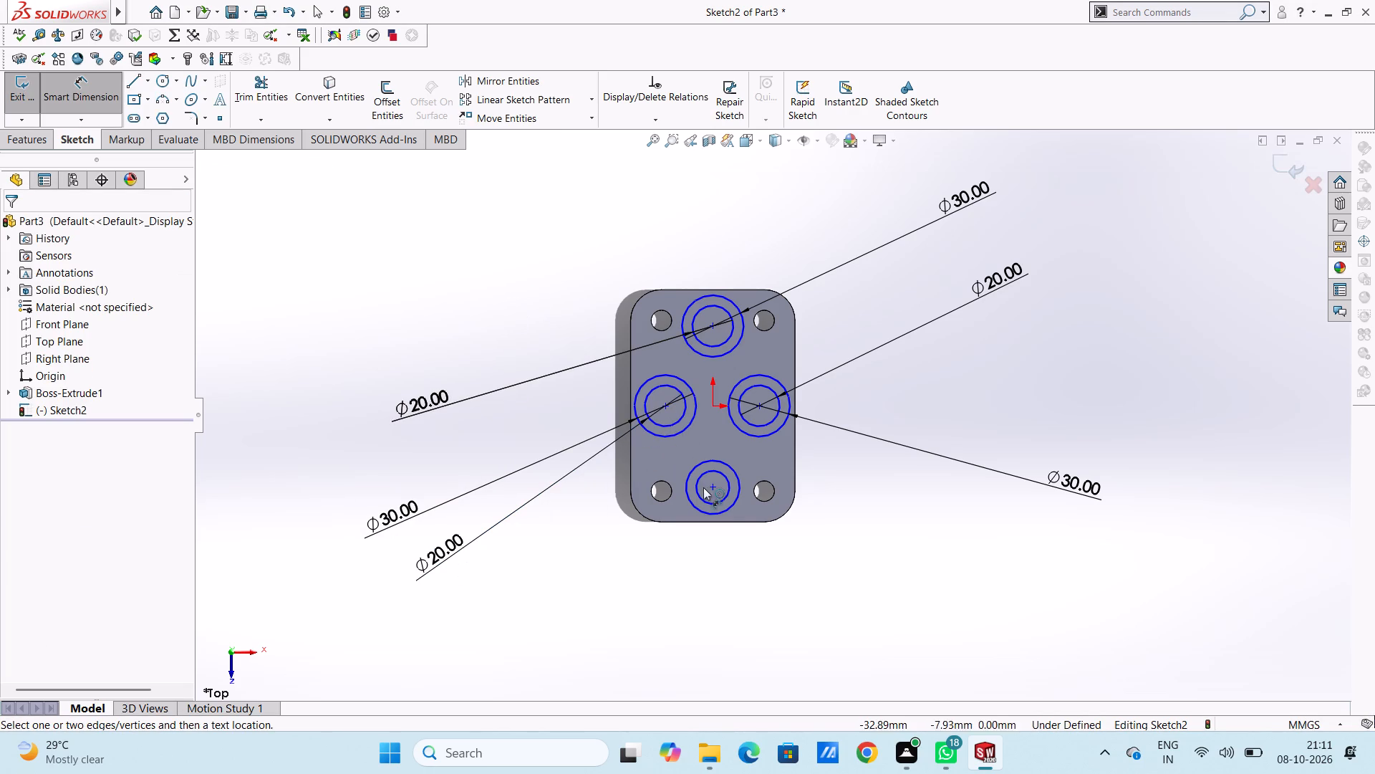
# Dimension the concentric pair below the origin at 30 mm diameter for the outer circle and 20 mm for the inner.
pyautogui.click(726, 509)
pyautogui.click(970, 638)
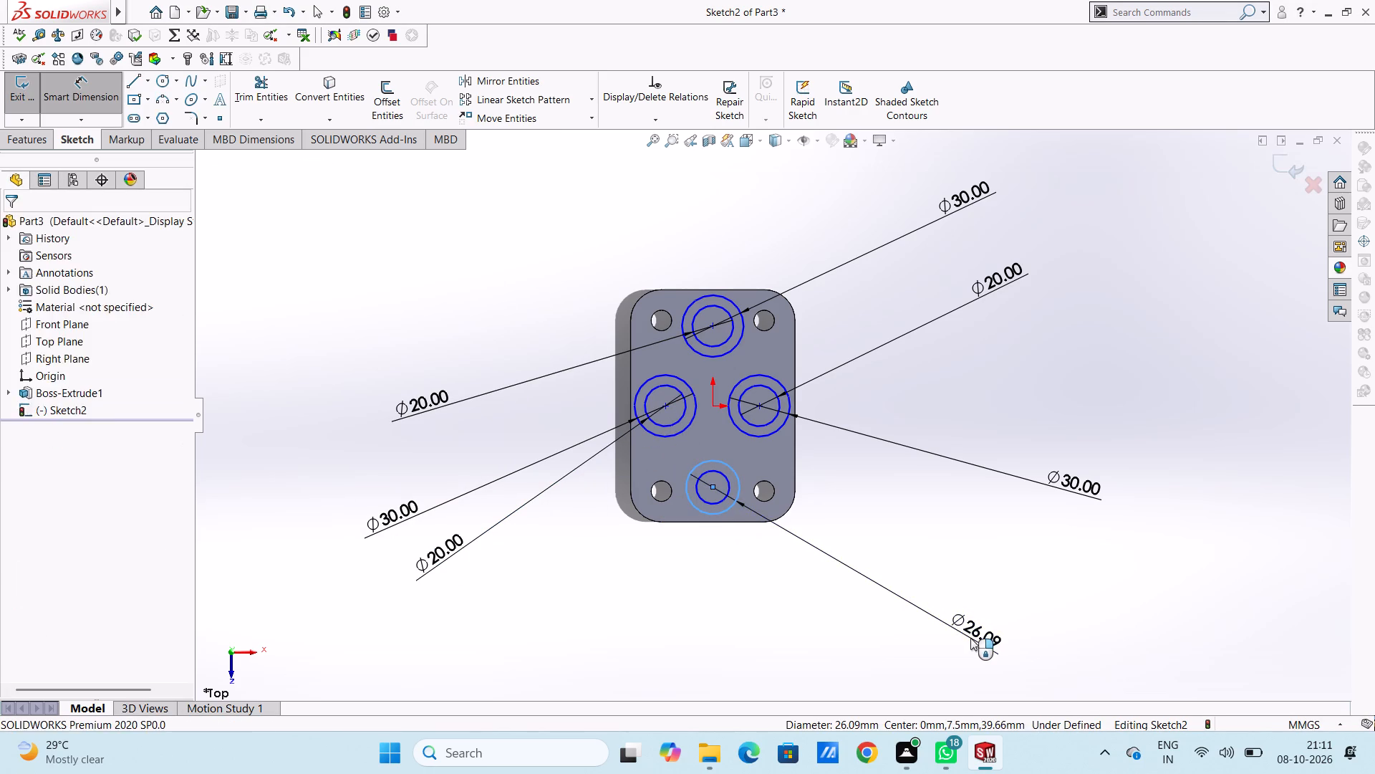
pyautogui.write('30')
pyautogui.press('Return')
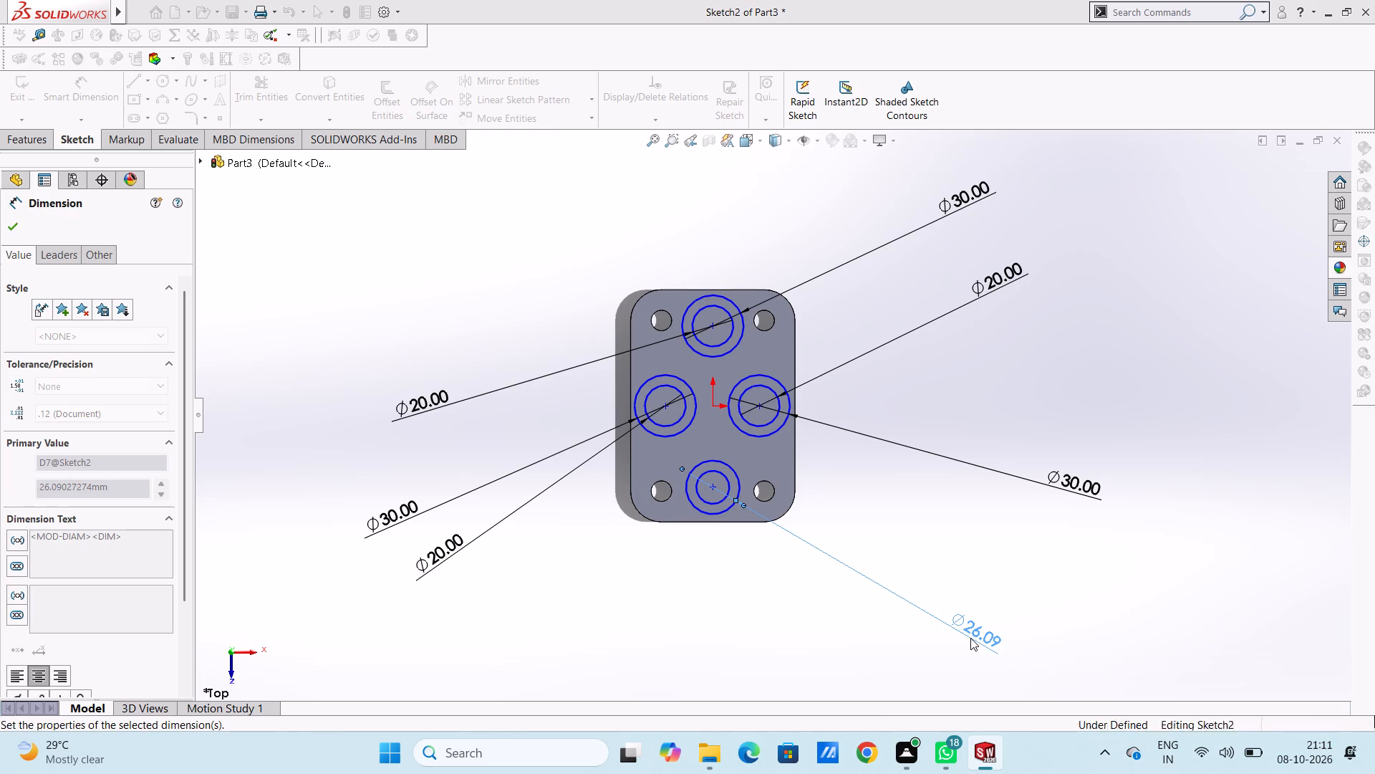
pyautogui.click(923, 554)
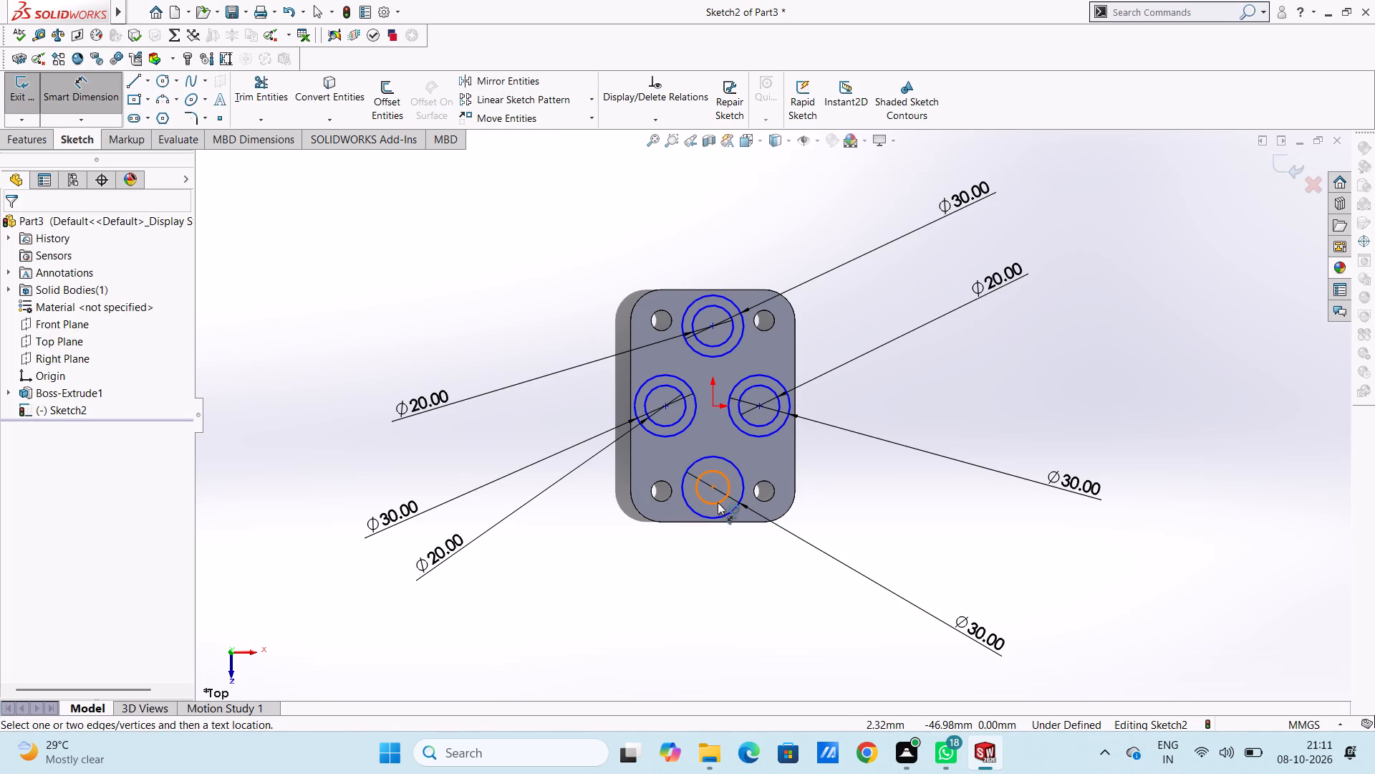
pyautogui.click(718, 502)
pyautogui.click(988, 546)
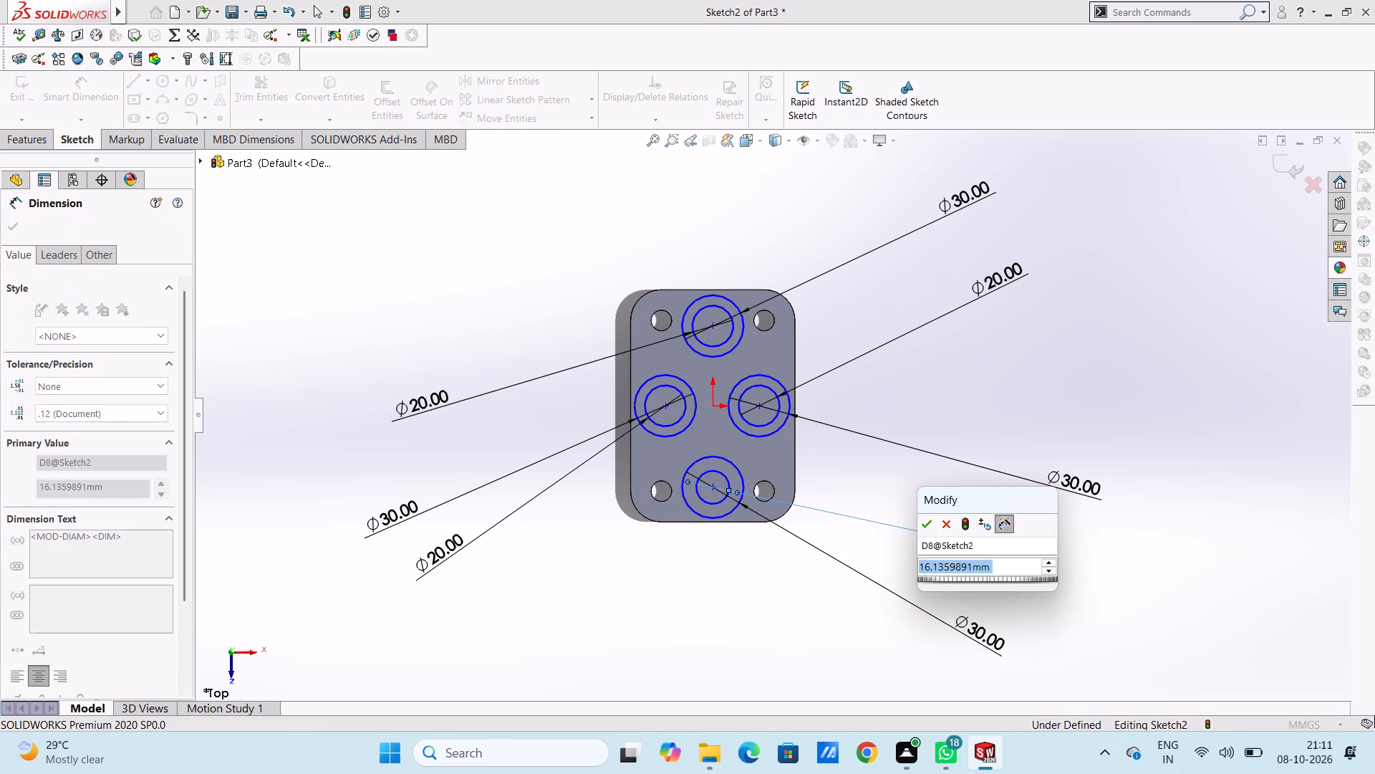
pyautogui.write('20')
pyautogui.press('Return')
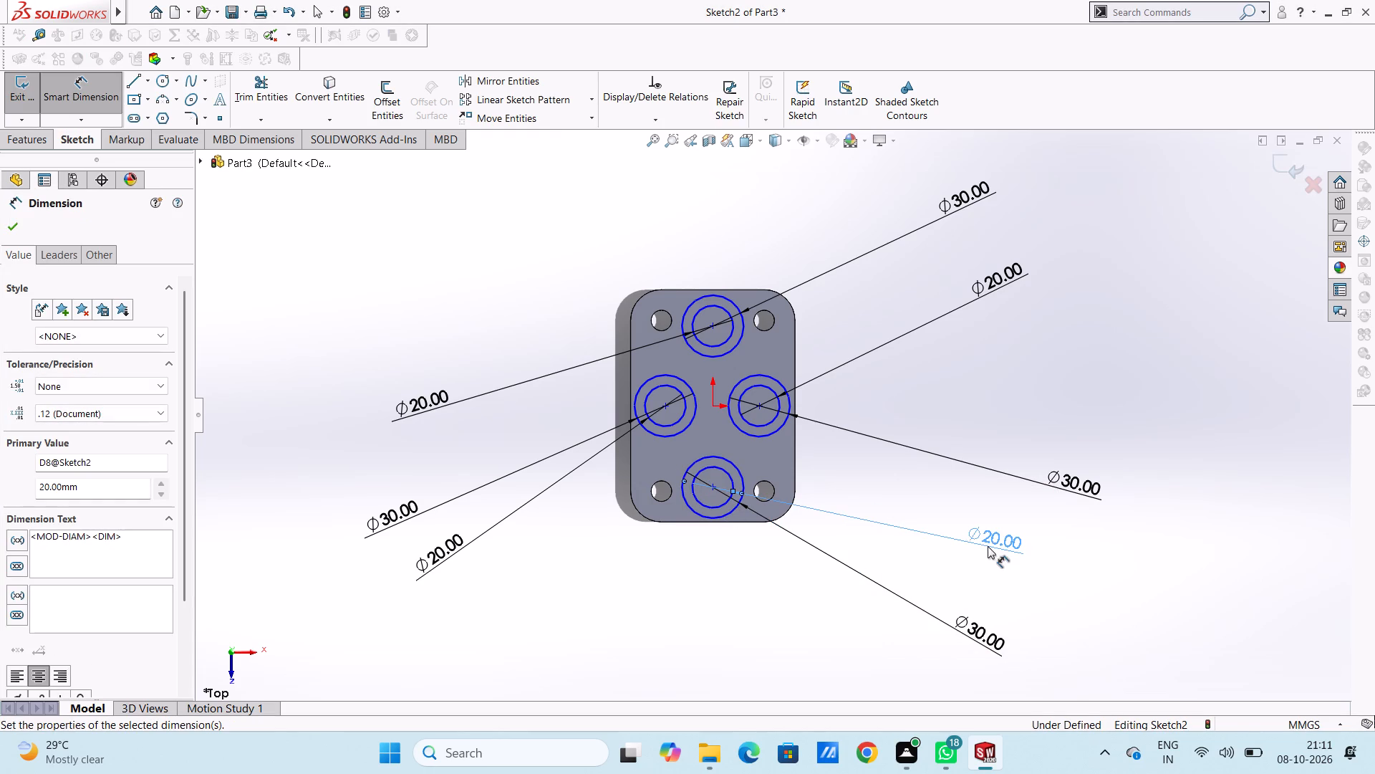
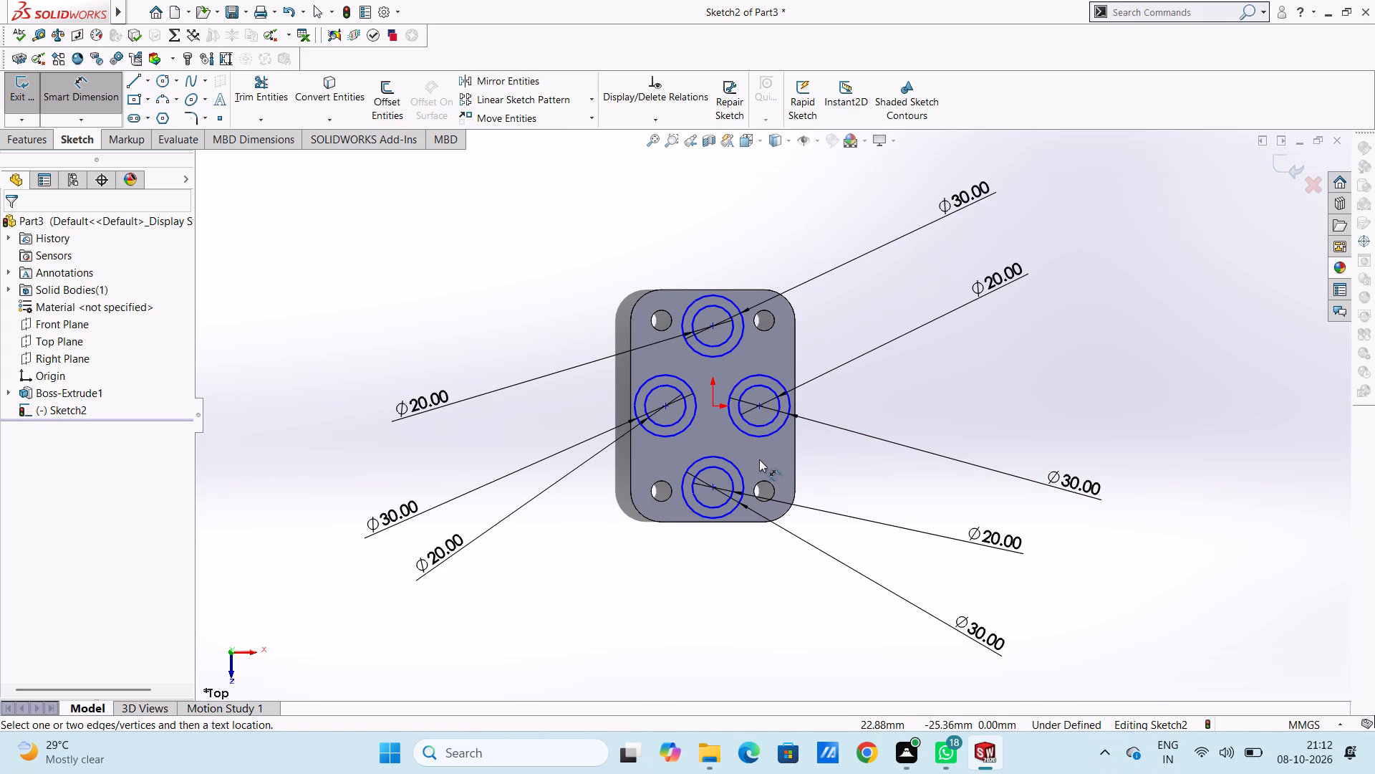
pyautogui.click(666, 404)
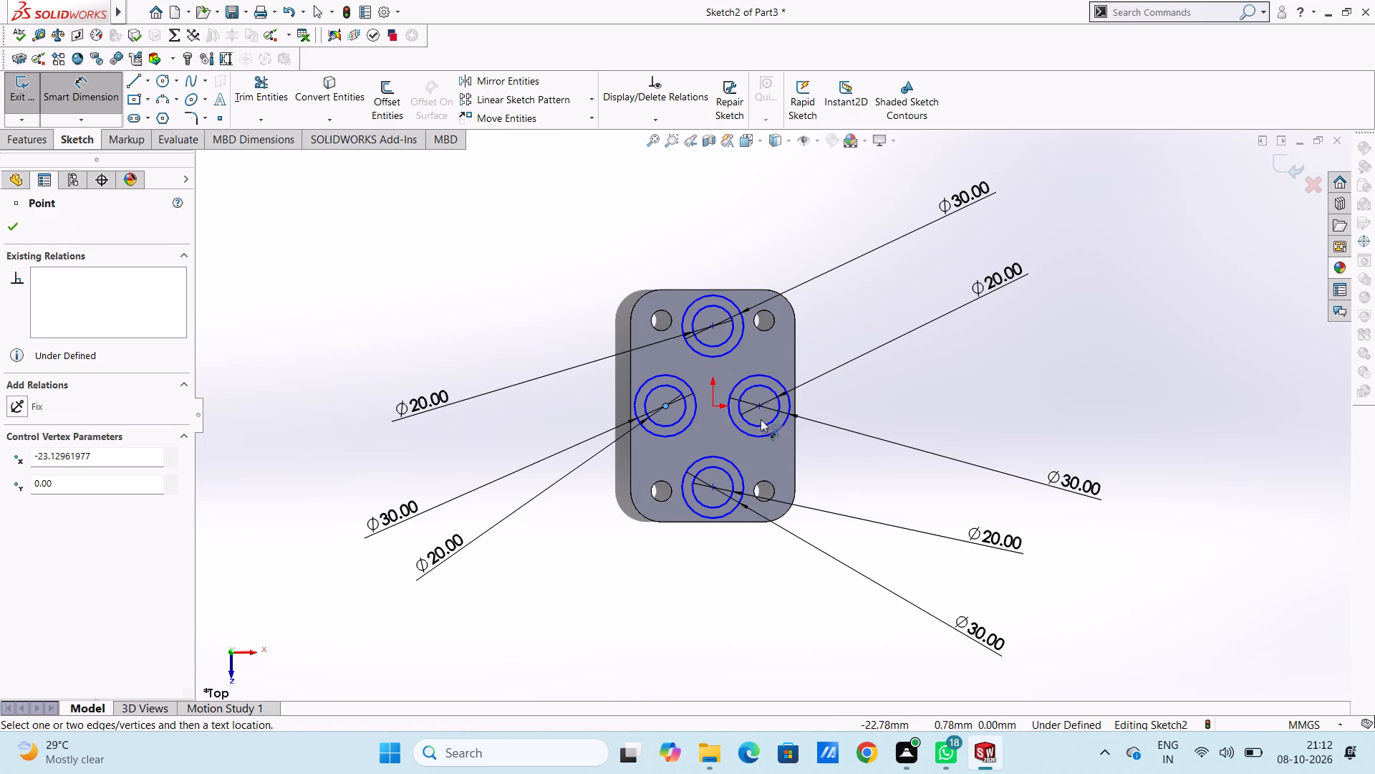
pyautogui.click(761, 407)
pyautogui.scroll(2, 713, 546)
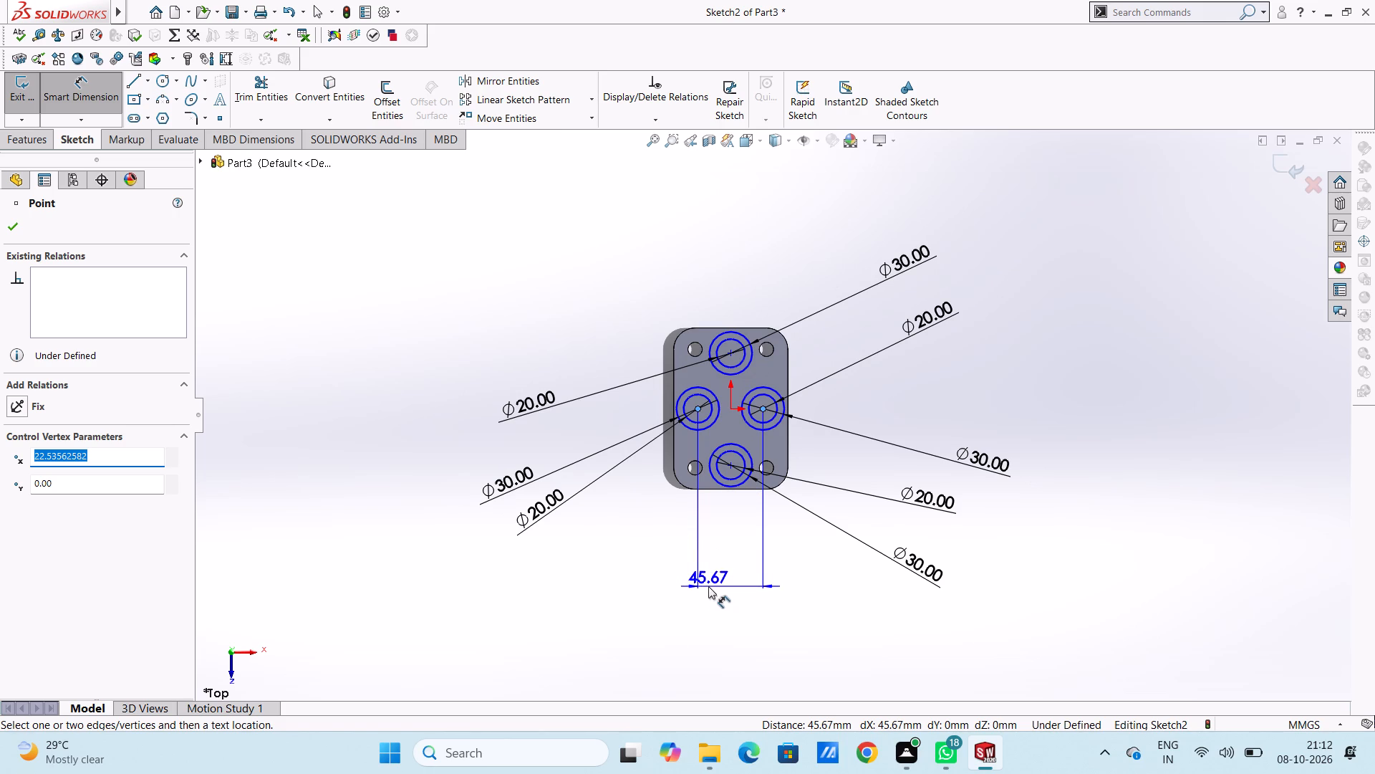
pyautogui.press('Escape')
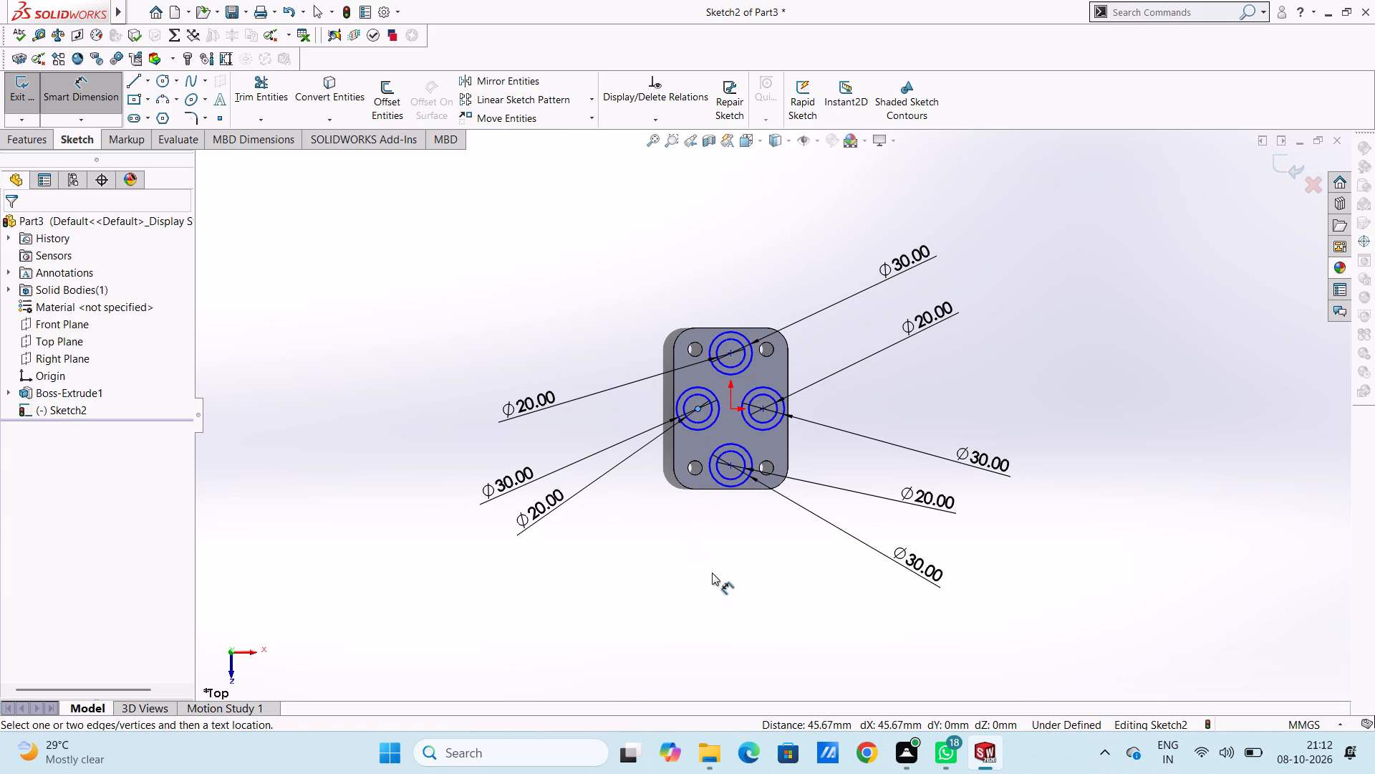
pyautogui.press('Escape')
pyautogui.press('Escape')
# Add a horizontal relation between the centre of the concentric pair left of the origin and the midpoint of the plate's left edge.
pyautogui.scroll(-6, 773, 414)
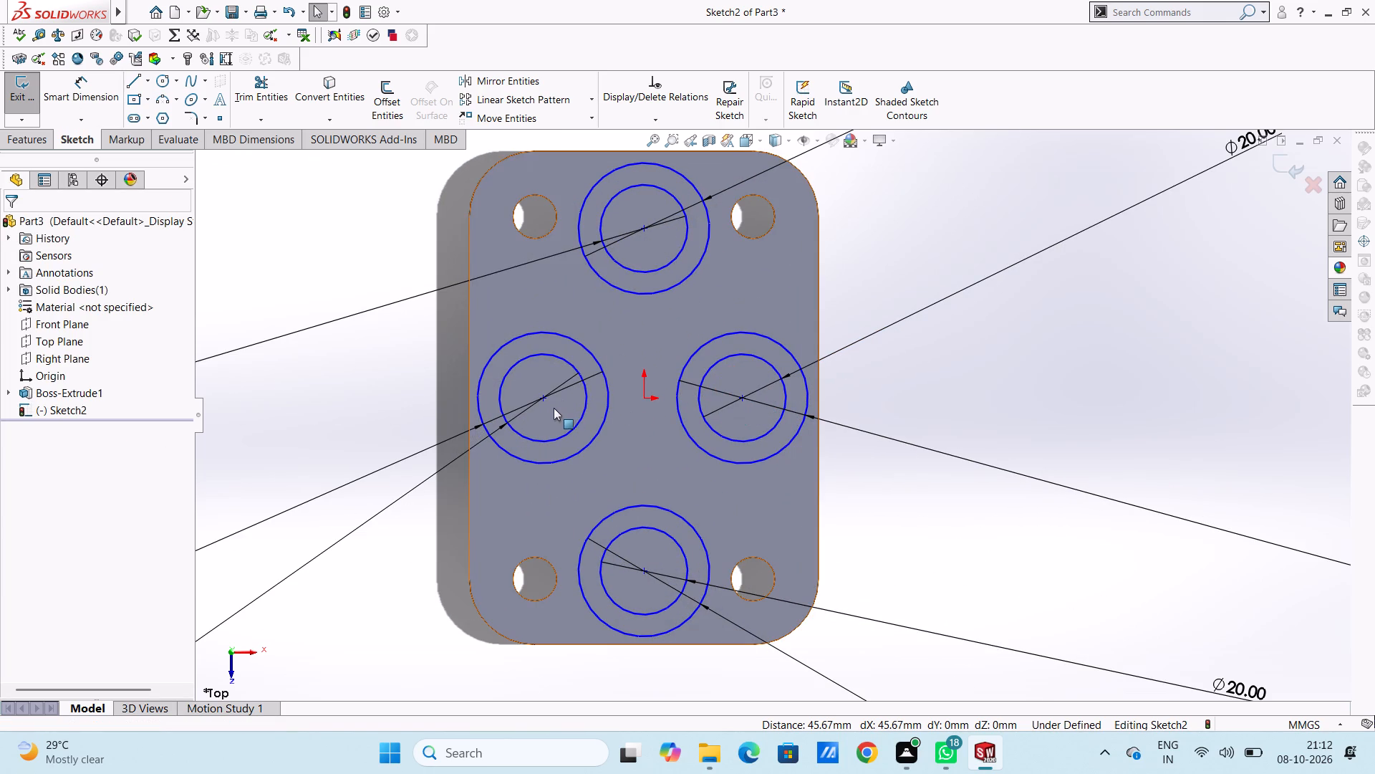
pyautogui.click(541, 398)
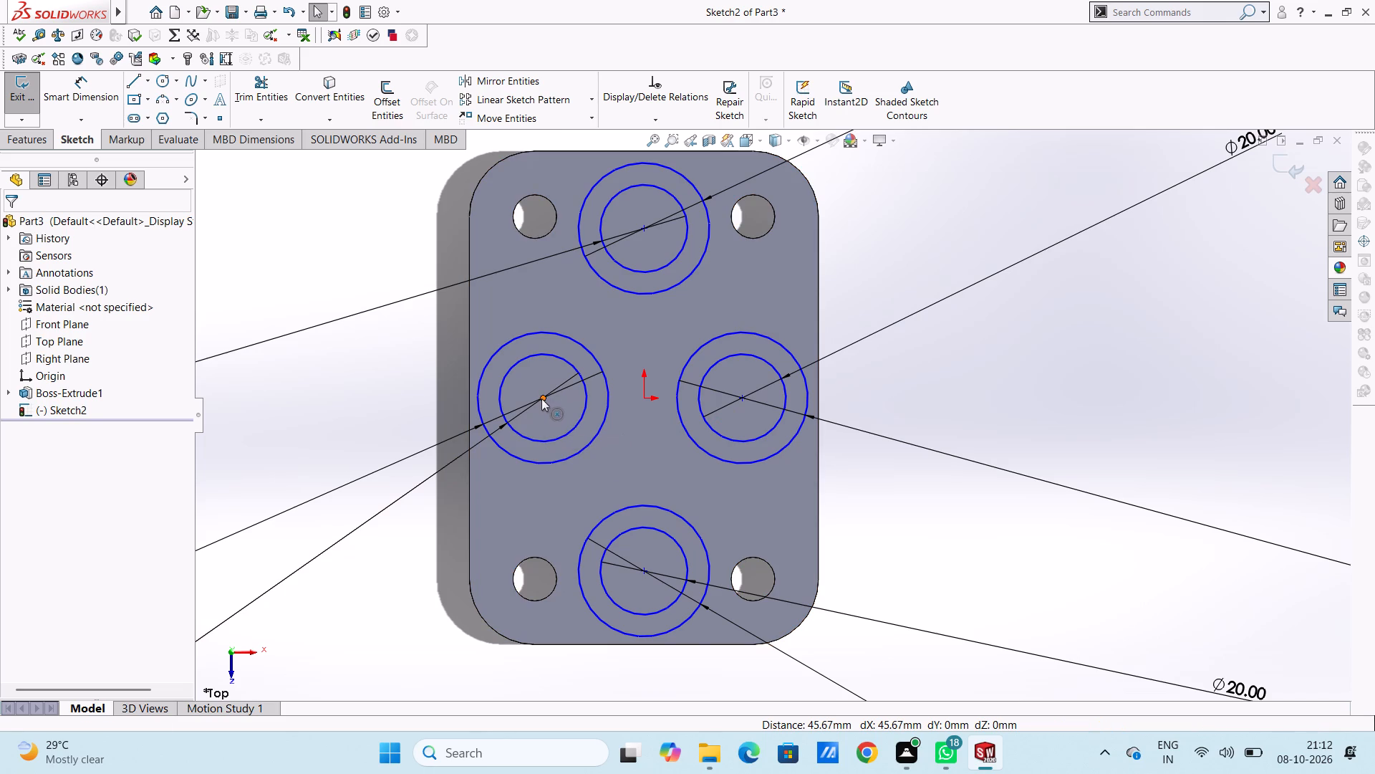
pyautogui.keyDown('ctrl'); pyautogui.click(470, 396); pyautogui.keyUp('ctrl')
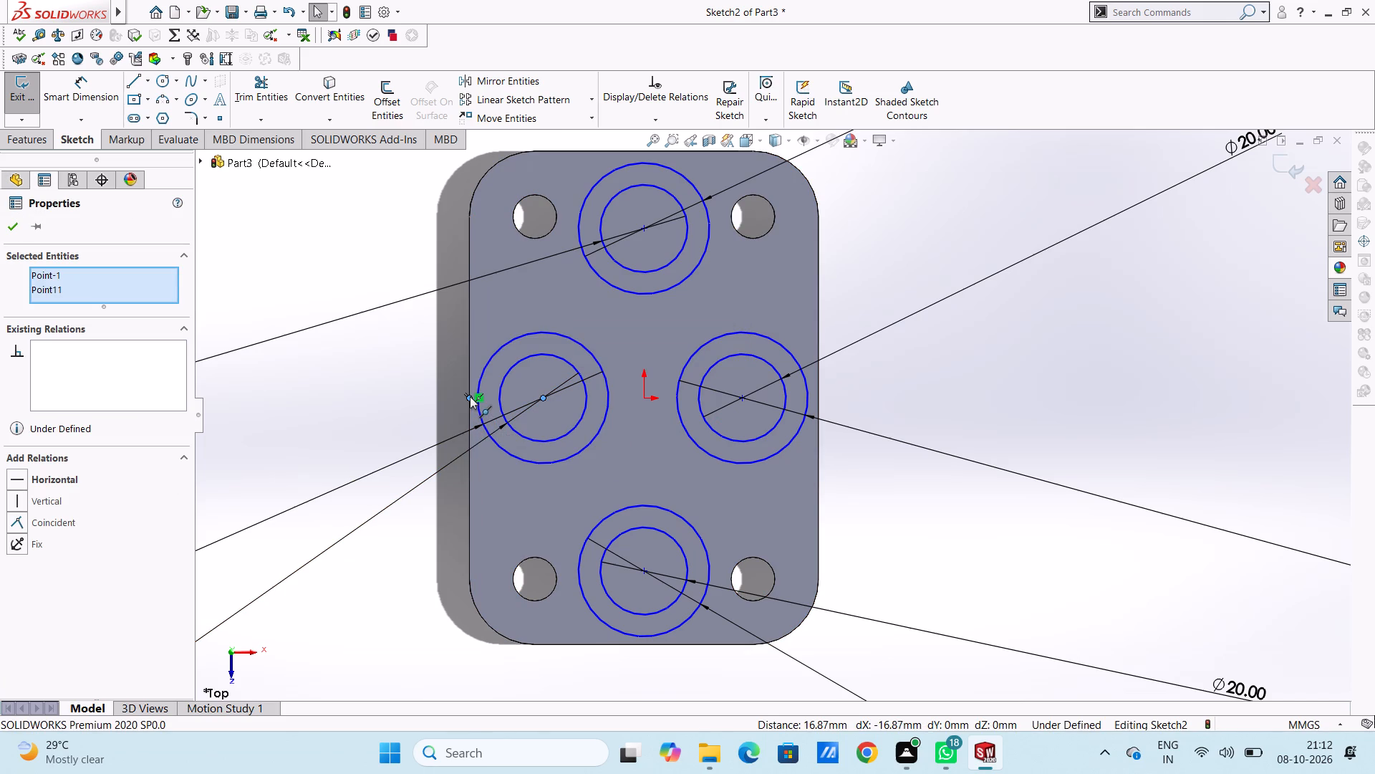
pyautogui.click(16, 478)
pyautogui.click(311, 444)
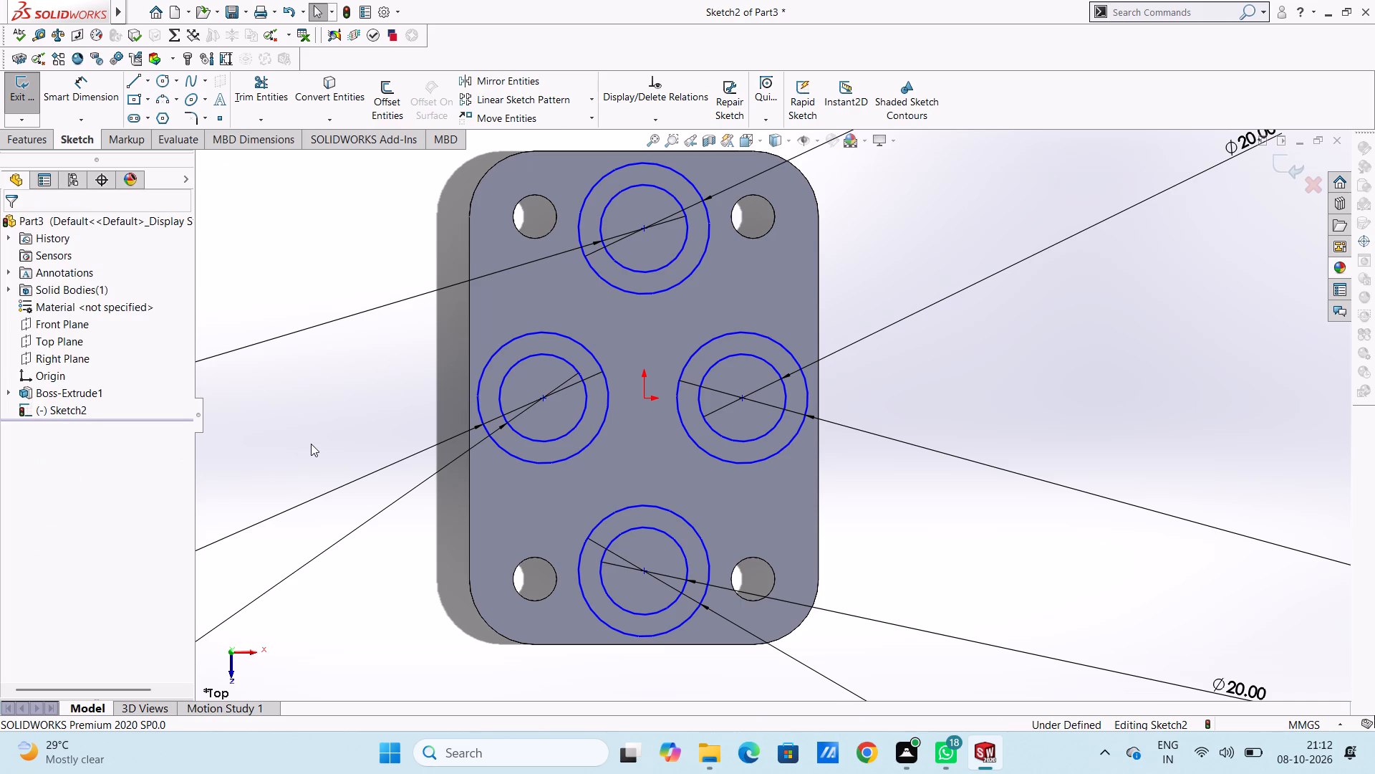
# Add a horizontal relation between the centre of the concentric pair right of the origin and the midpoint of the plate's right edge.
pyautogui.click(741, 398)
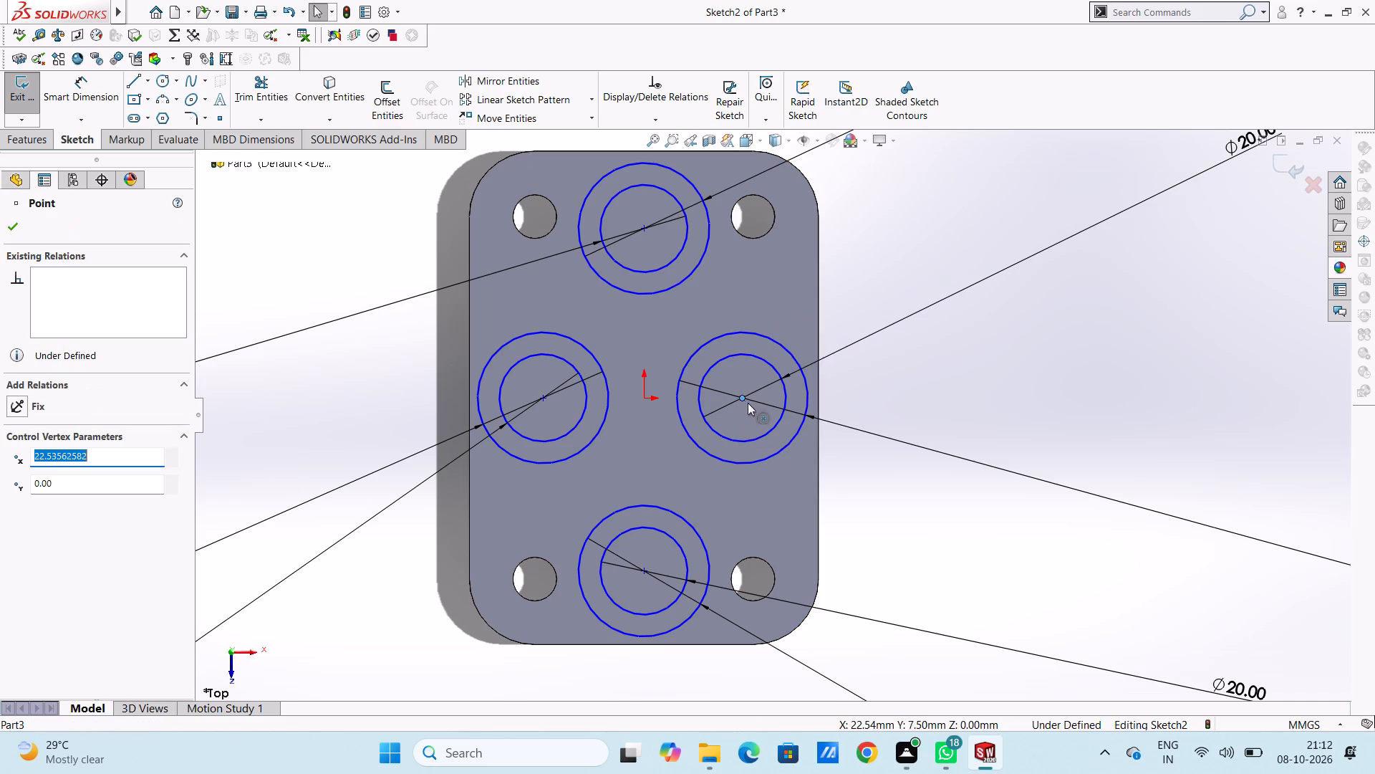
pyautogui.keyDown('ctrl'); pyautogui.click(819, 399); pyautogui.keyUp('ctrl')
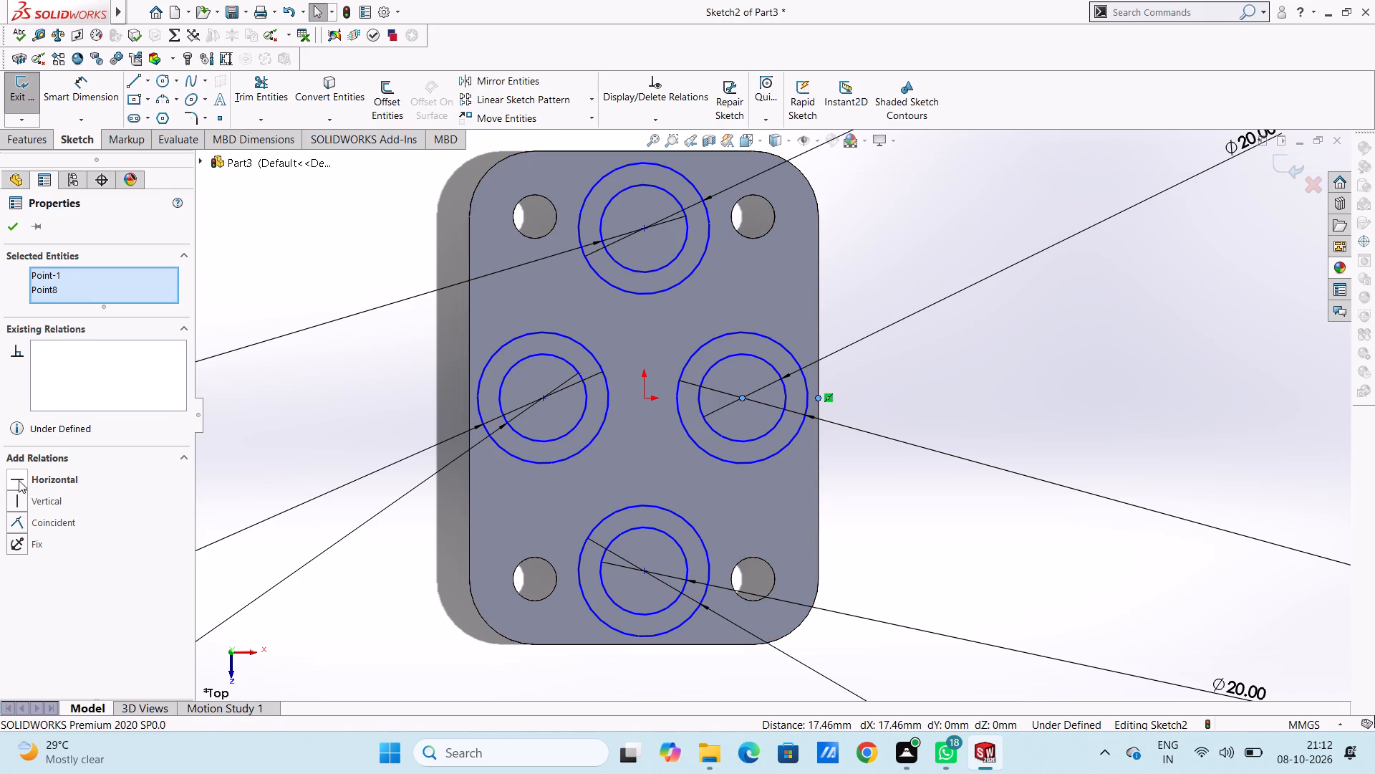
pyautogui.click(19, 479)
pyautogui.click(379, 416)
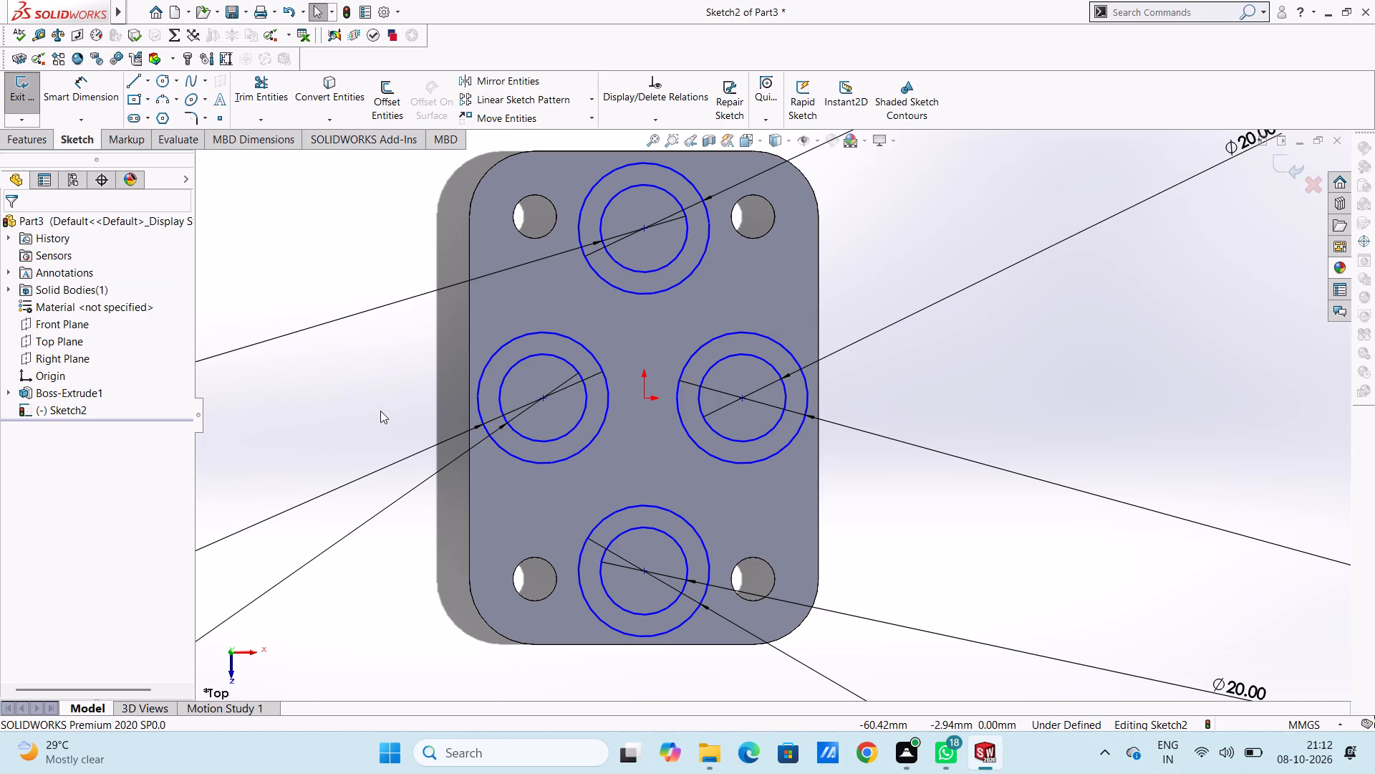
# Add a vertical relation between the upper concentric pair's centre and the midpoint of the plate's upper edge.
pyautogui.scroll(1, 675, 343)
pyautogui.scroll(-1, 680, 209)
pyautogui.scroll(2, 681, 207)
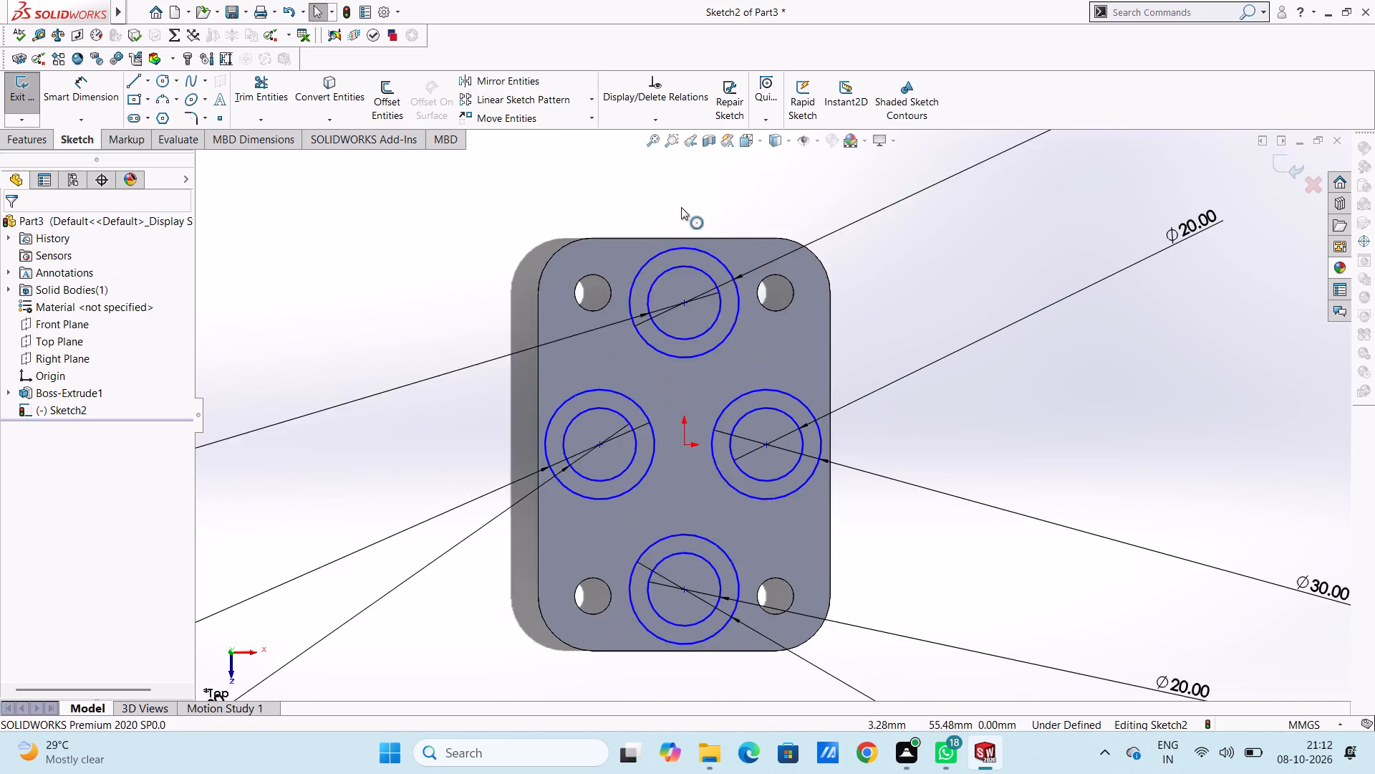
pyautogui.scroll(-2, 731, 343)
pyautogui.click(689, 319)
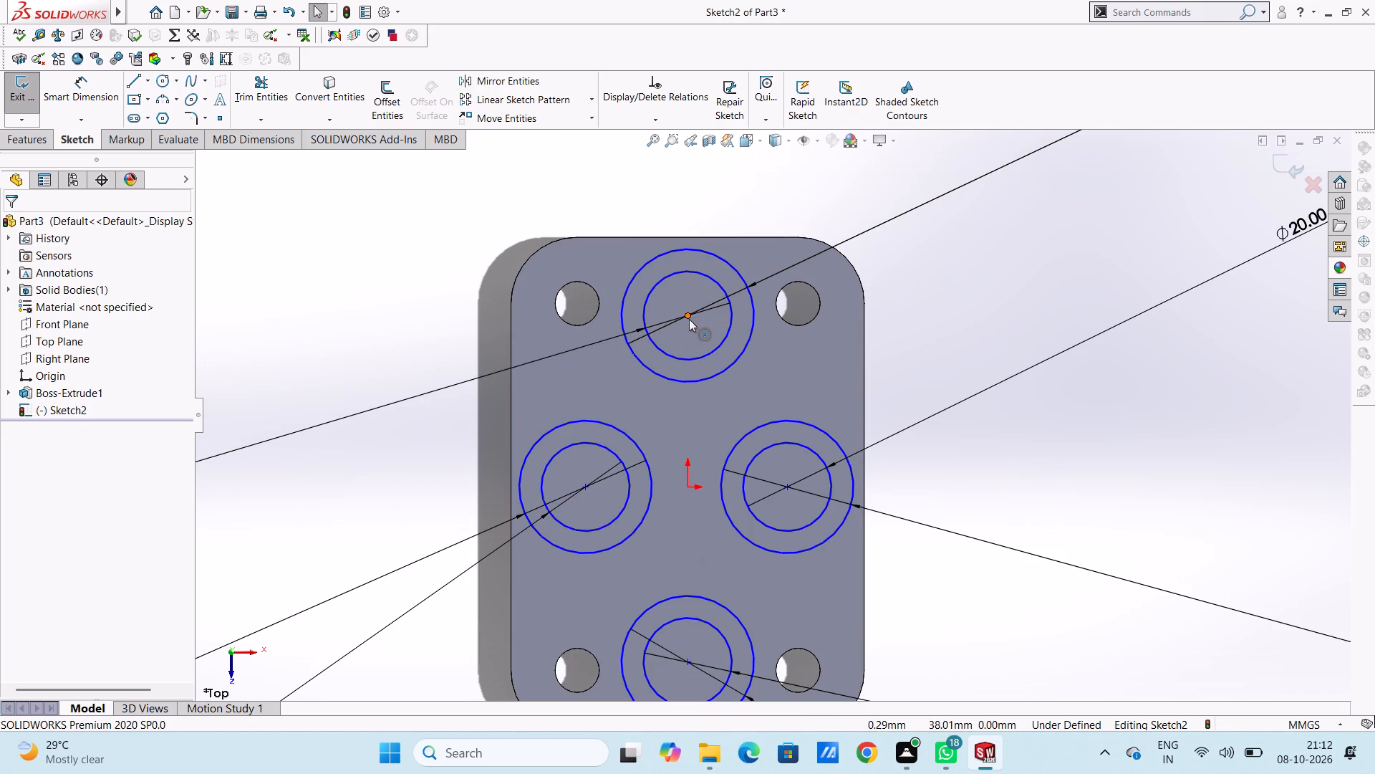
pyautogui.keyDown('ctrl'); pyautogui.click(687, 236); pyautogui.keyUp('ctrl')
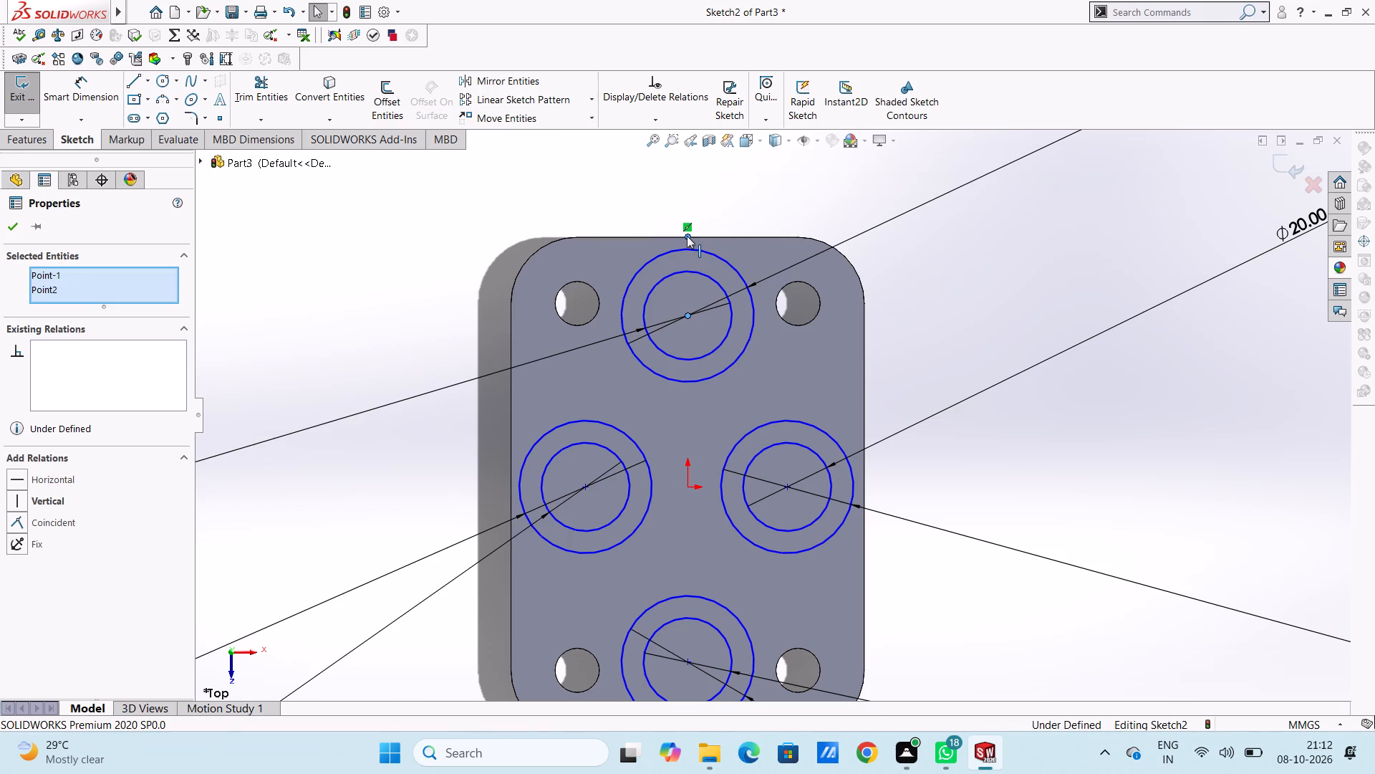
pyautogui.click(20, 478)
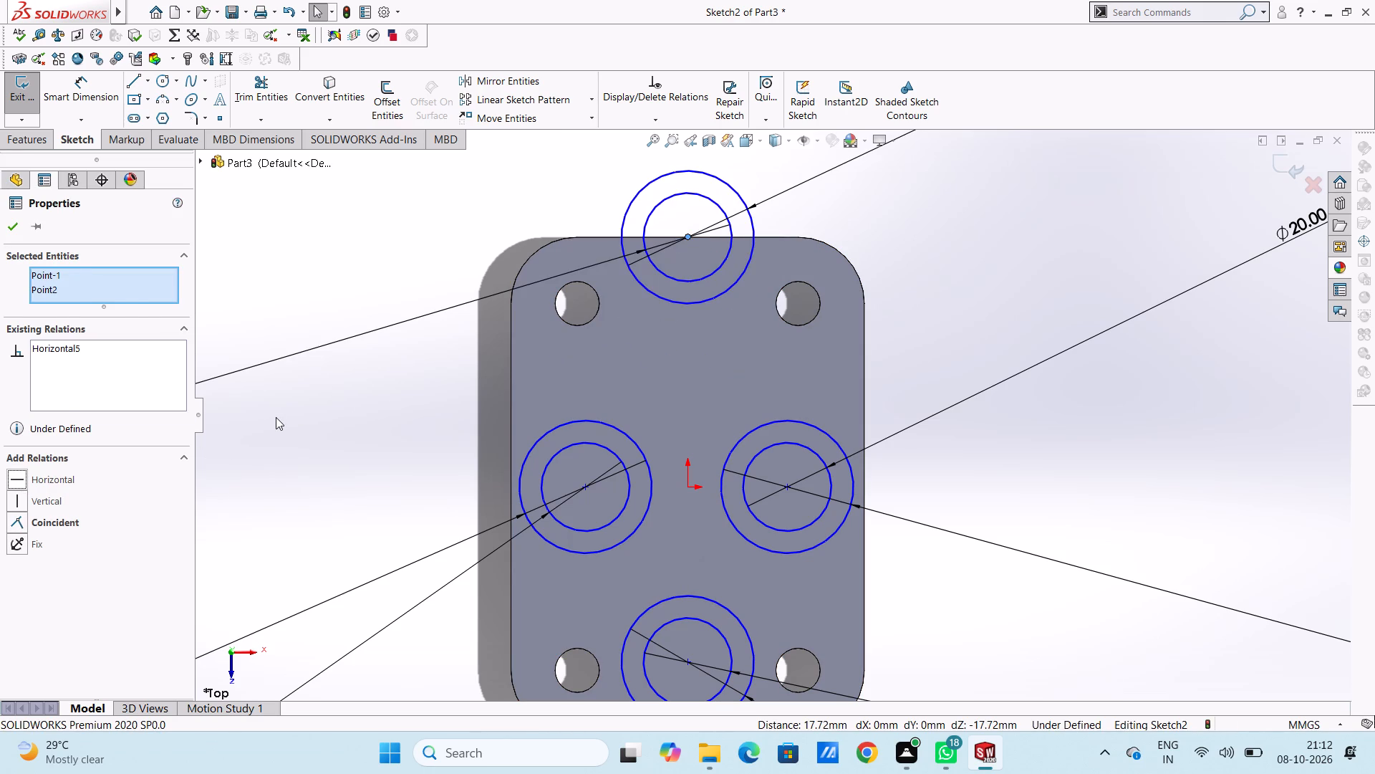
pyautogui.hotkey('ctrl', 'z')
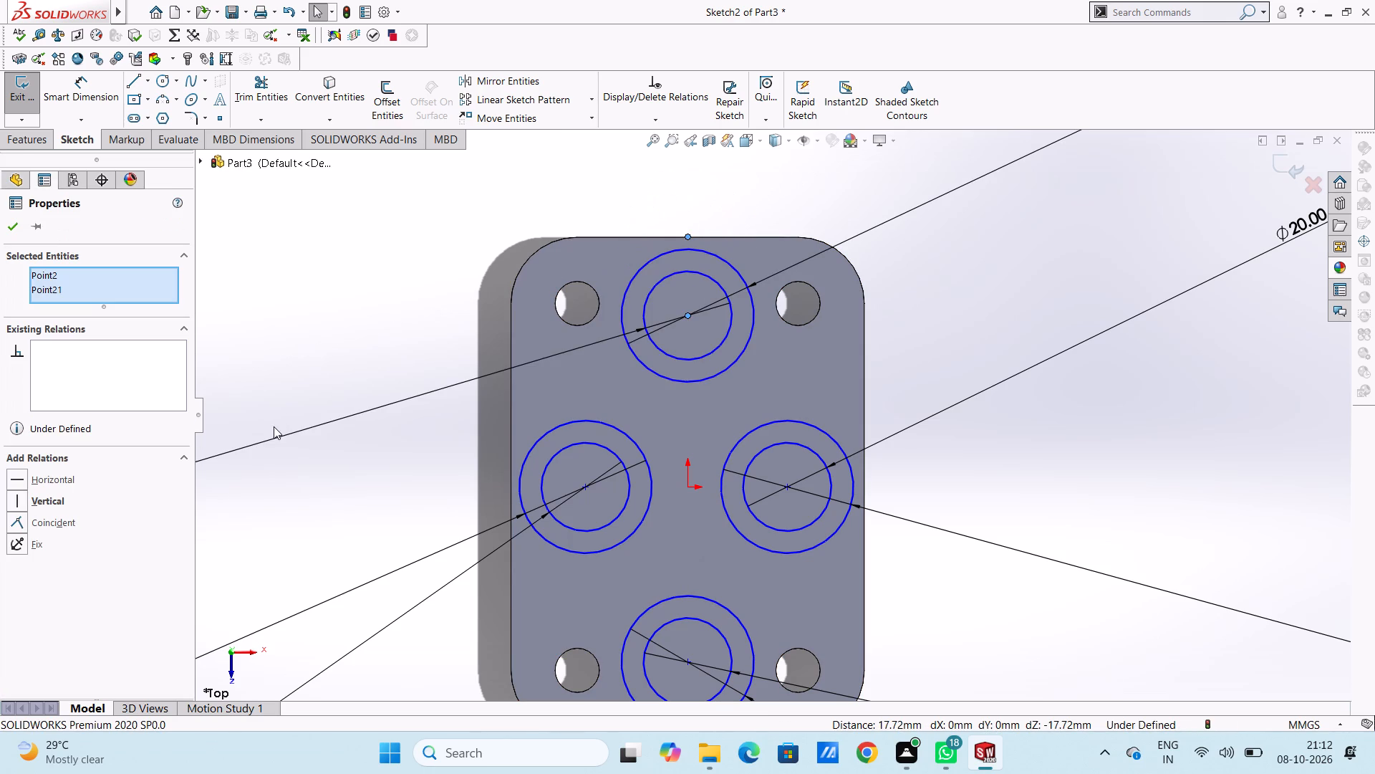
pyautogui.click(11, 495)
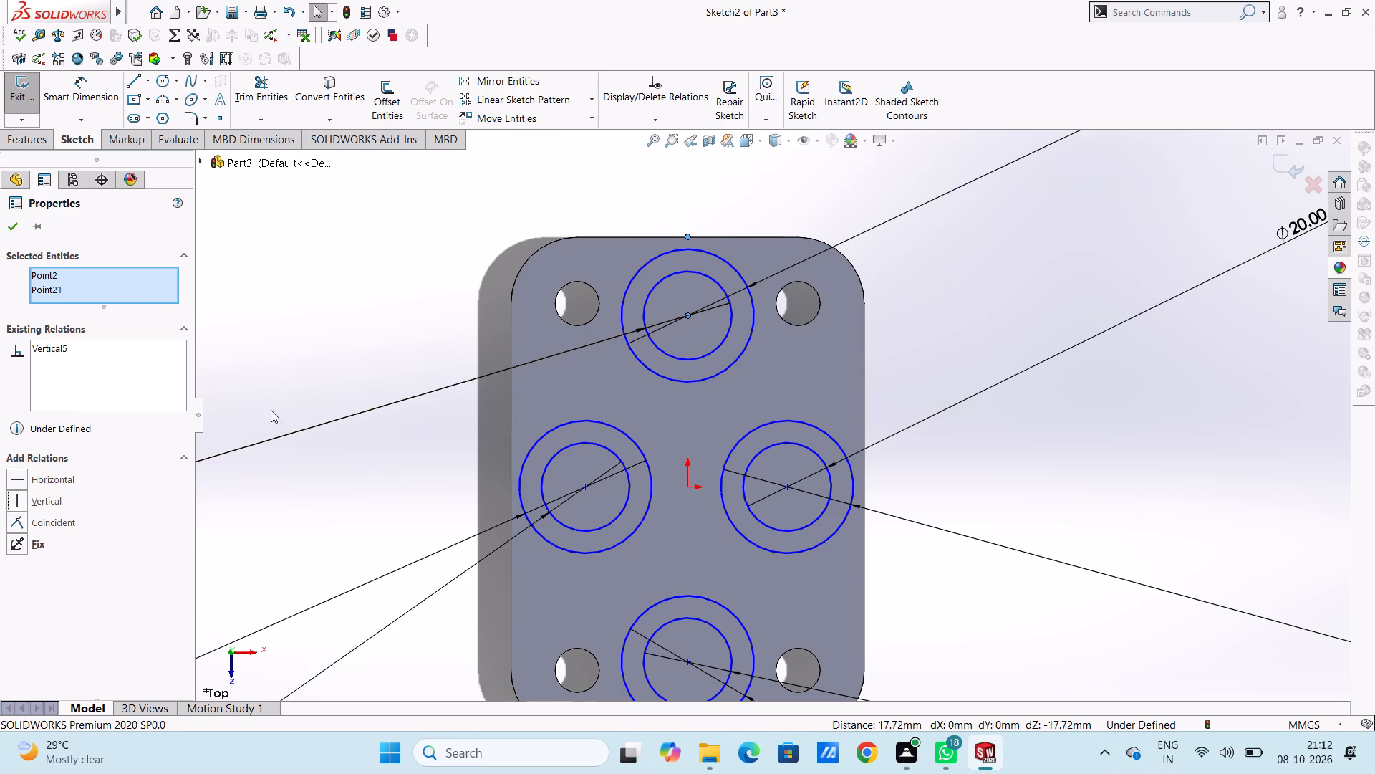
pyautogui.click(287, 370)
# Add a vertical relation between the lower concentric pair's centre and the midpoint of the plate's lower edge.
pyautogui.scroll(4, 700, 453)
pyautogui.scroll(-3, 766, 580)
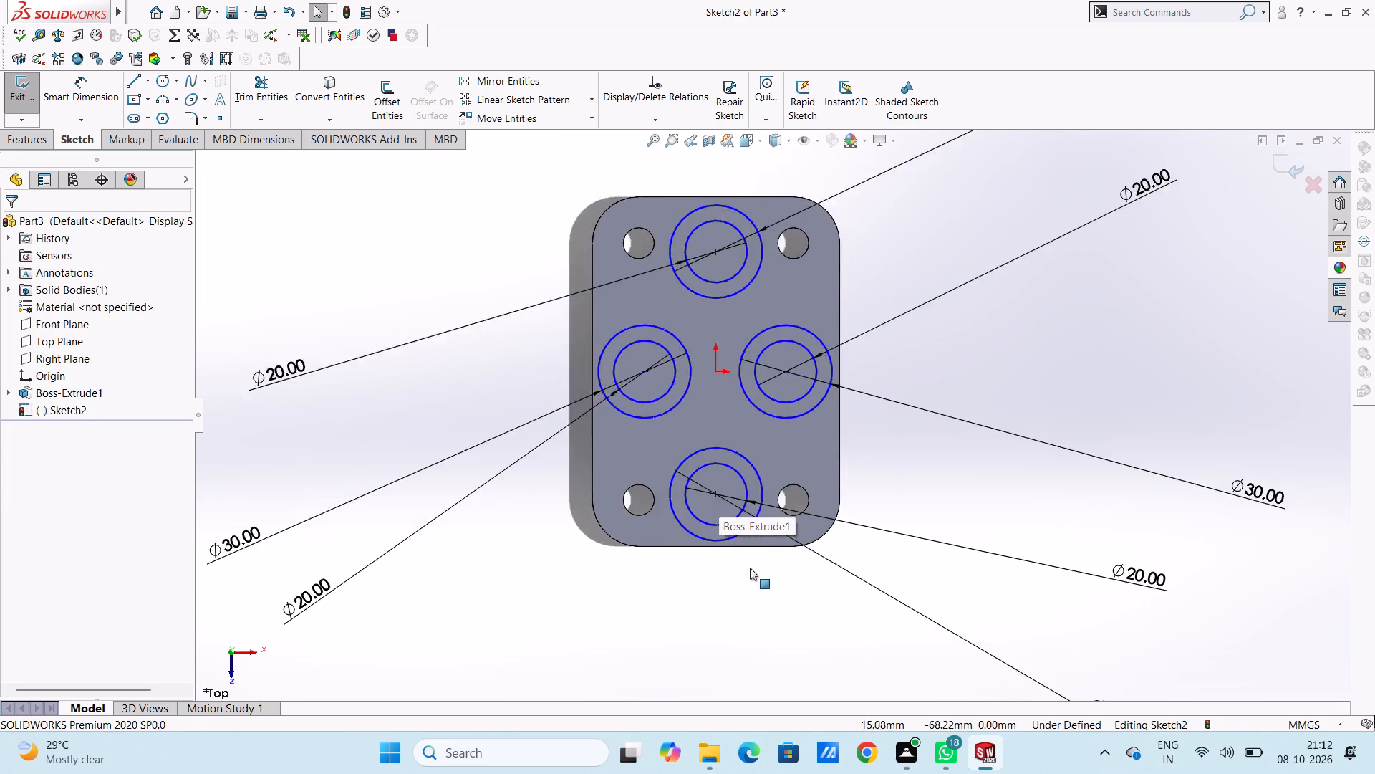
pyautogui.scroll(-3, 746, 502)
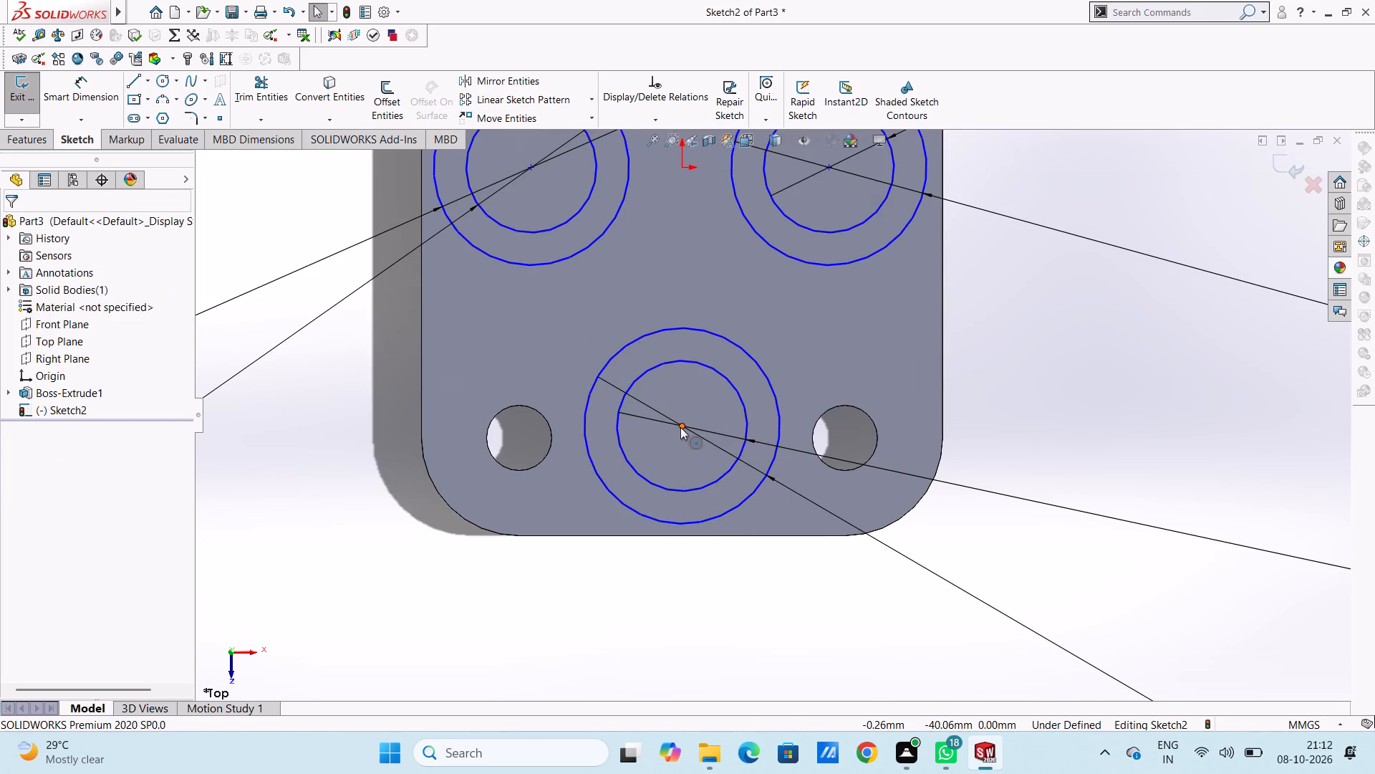
pyautogui.click(680, 427)
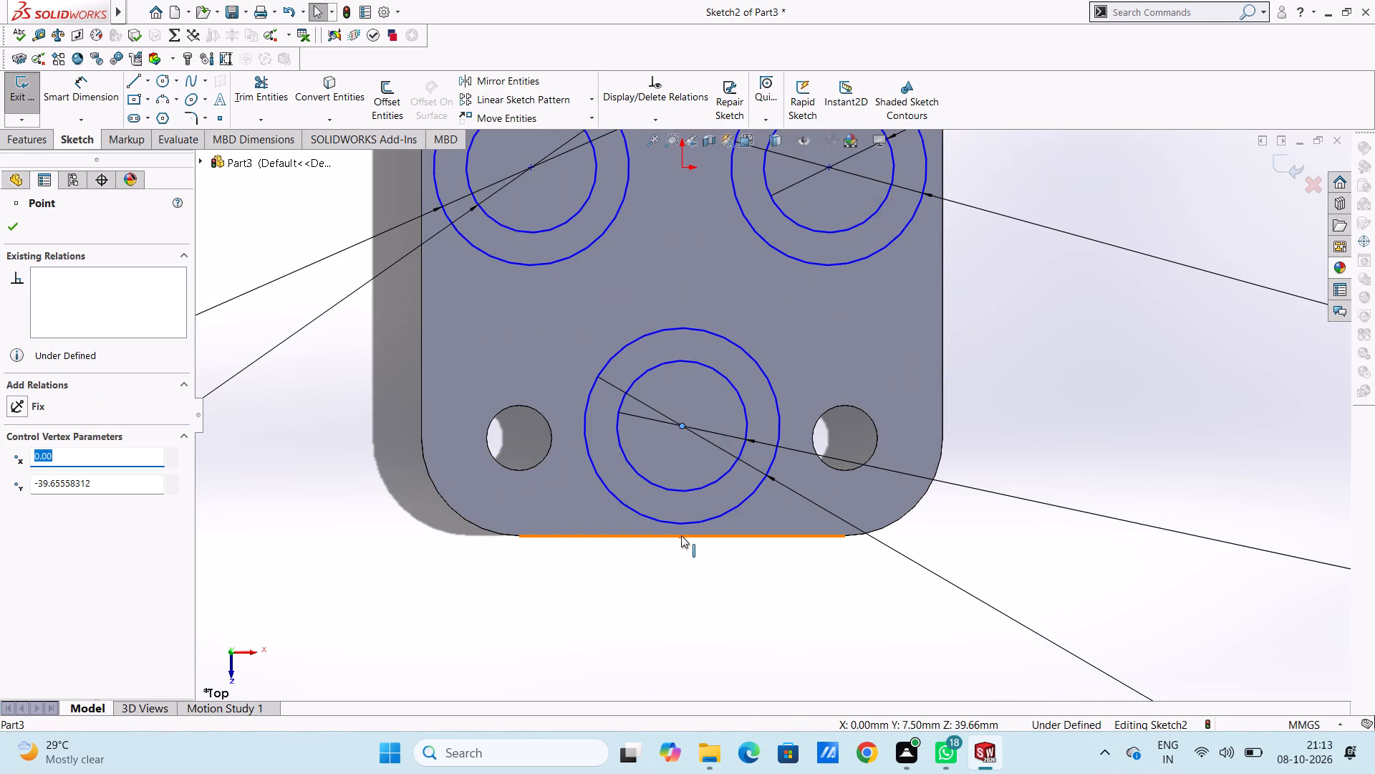
pyautogui.keyDown('ctrl'); pyautogui.click(681, 537); pyautogui.keyUp('ctrl')
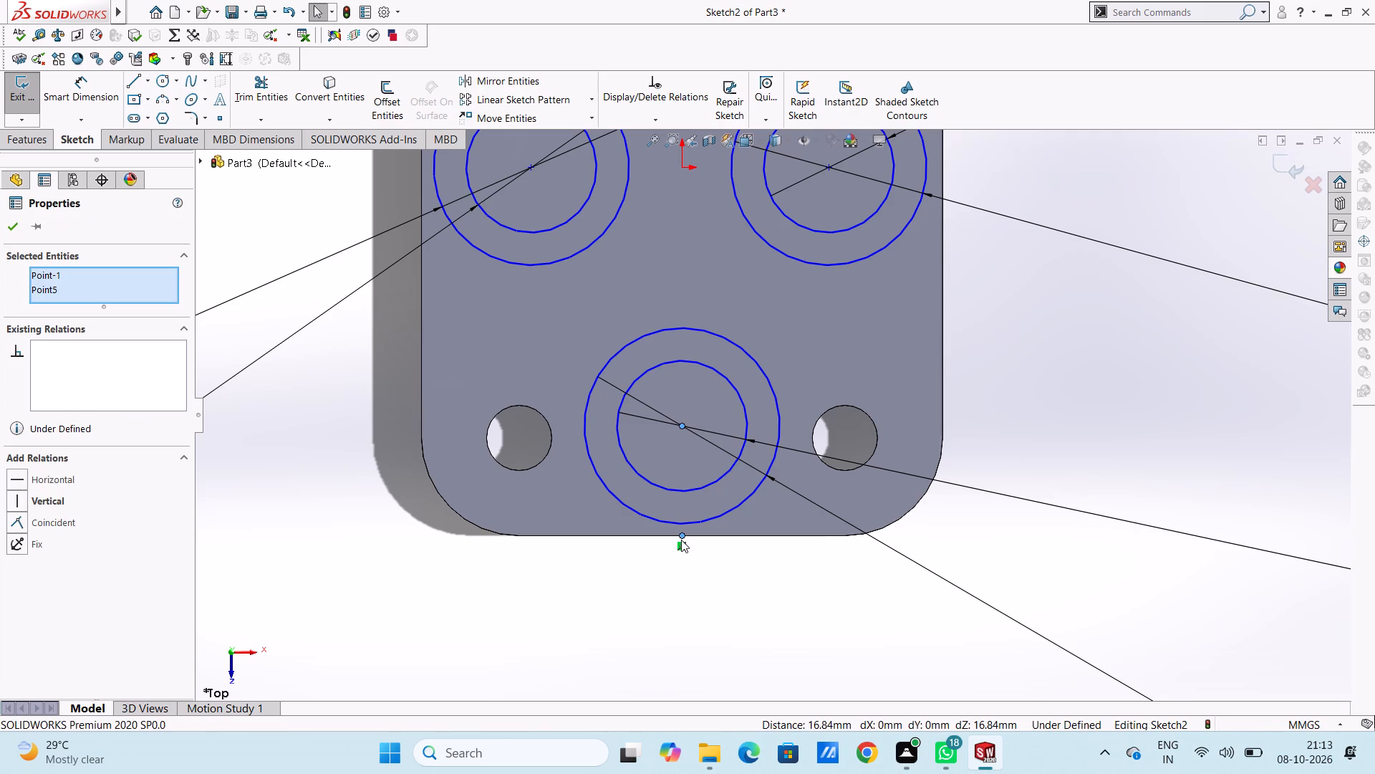
pyautogui.click(14, 497)
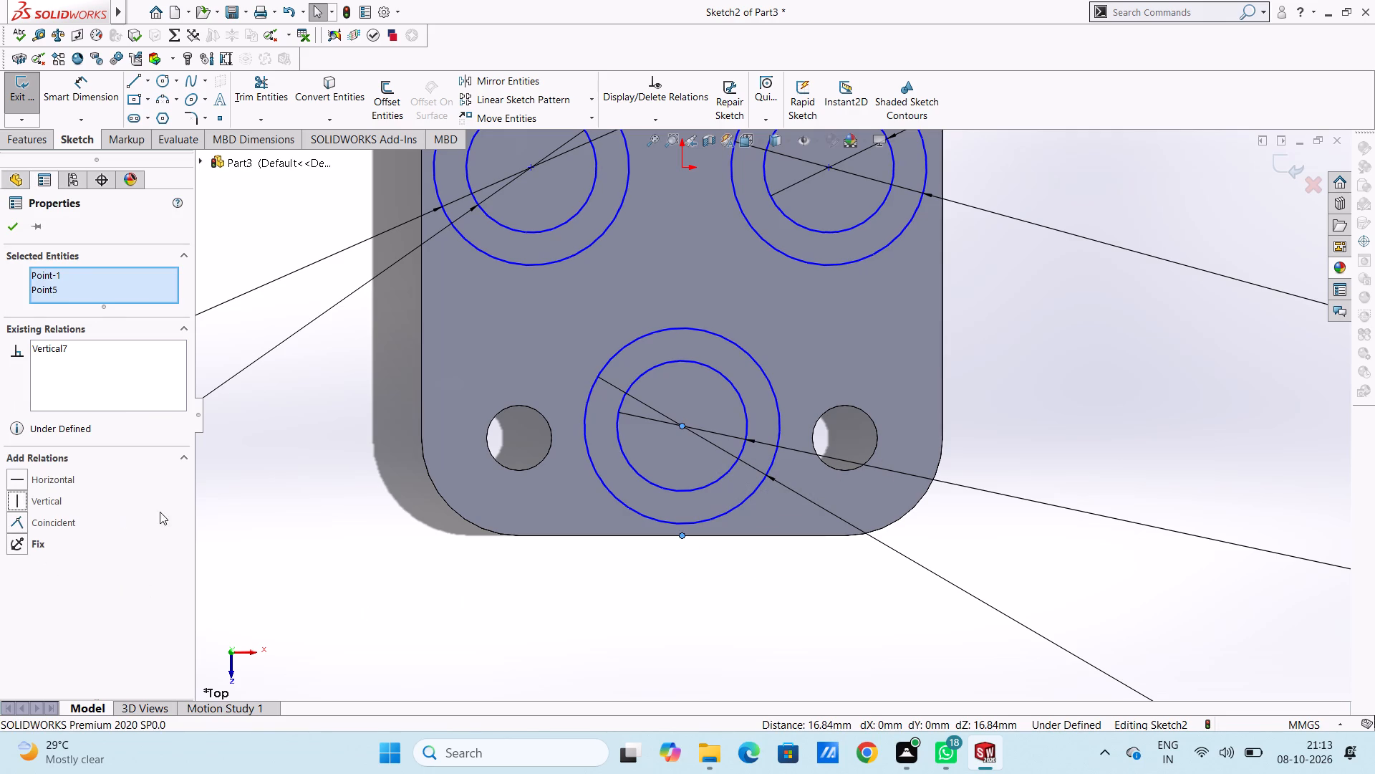
pyautogui.click(282, 516)
# Dimension the horizontal distance from the origin to the centre of the left concentric pair at 22.5 mm.
pyautogui.scroll(5, 298, 498)
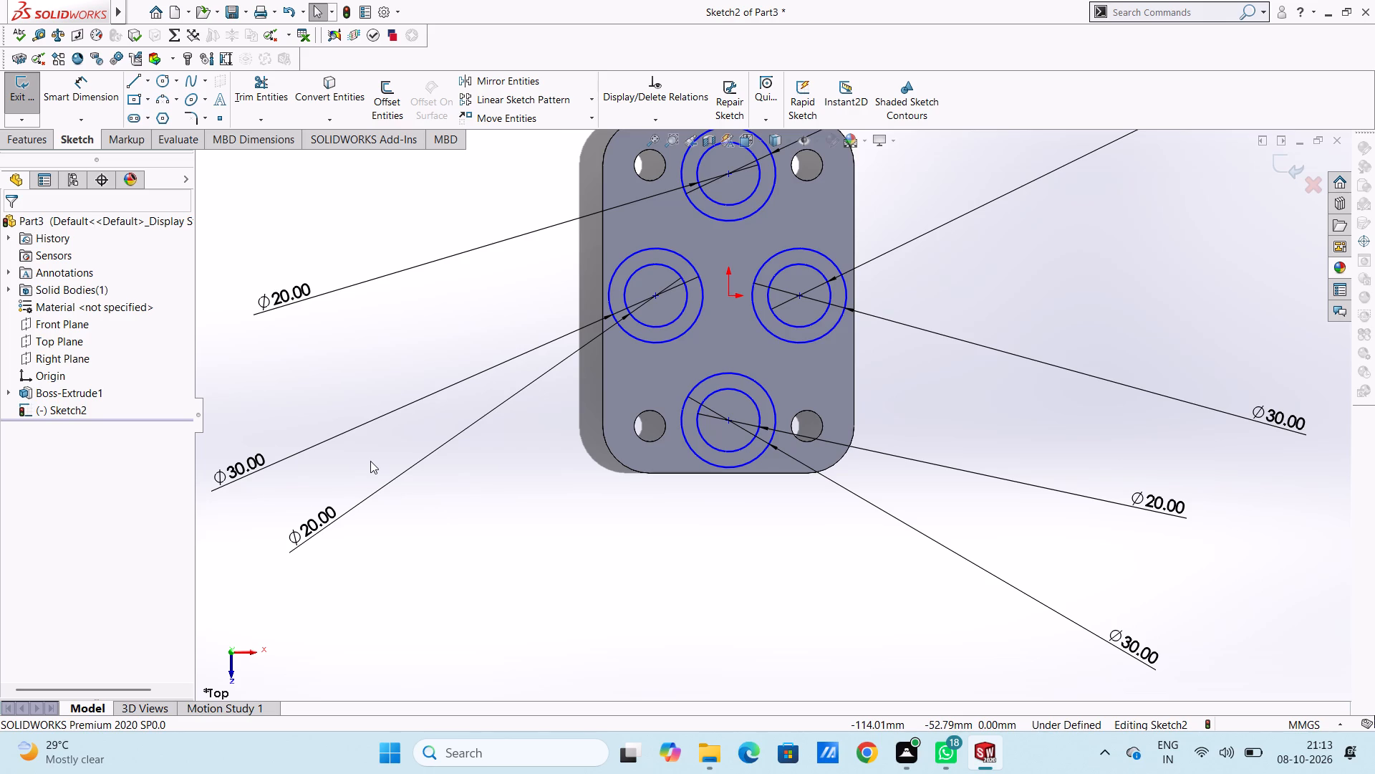
pyautogui.scroll(3, 377, 474)
pyautogui.scroll(-2, 758, 275)
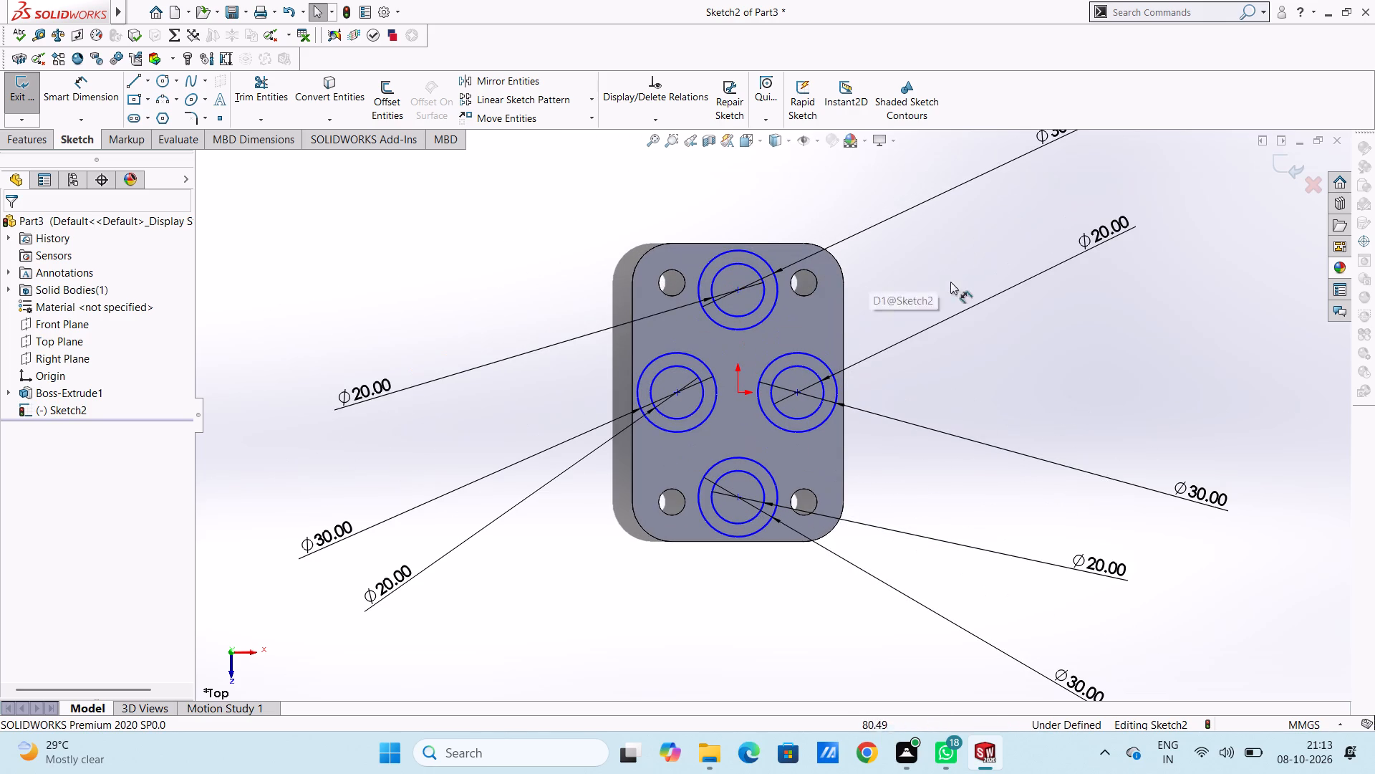
pyautogui.click(101, 92)
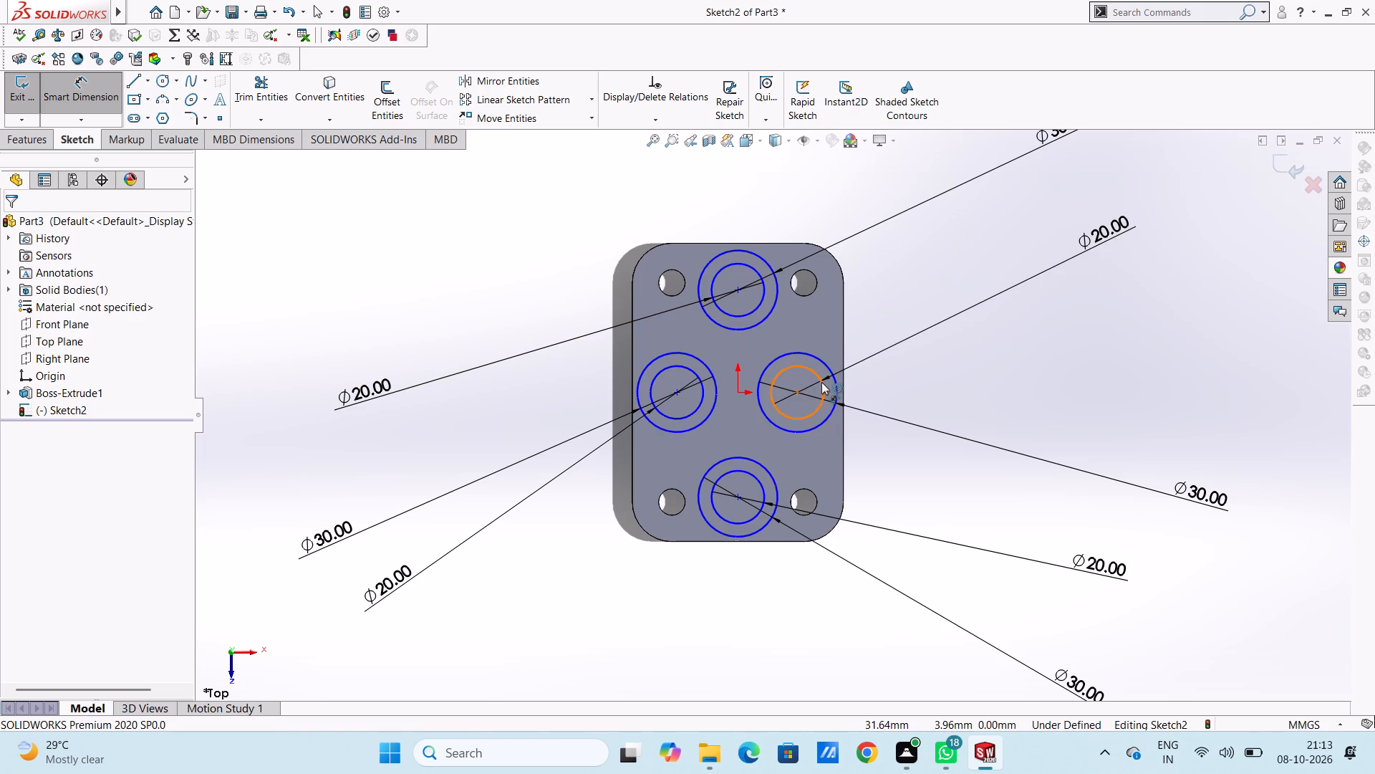
pyautogui.click(675, 396)
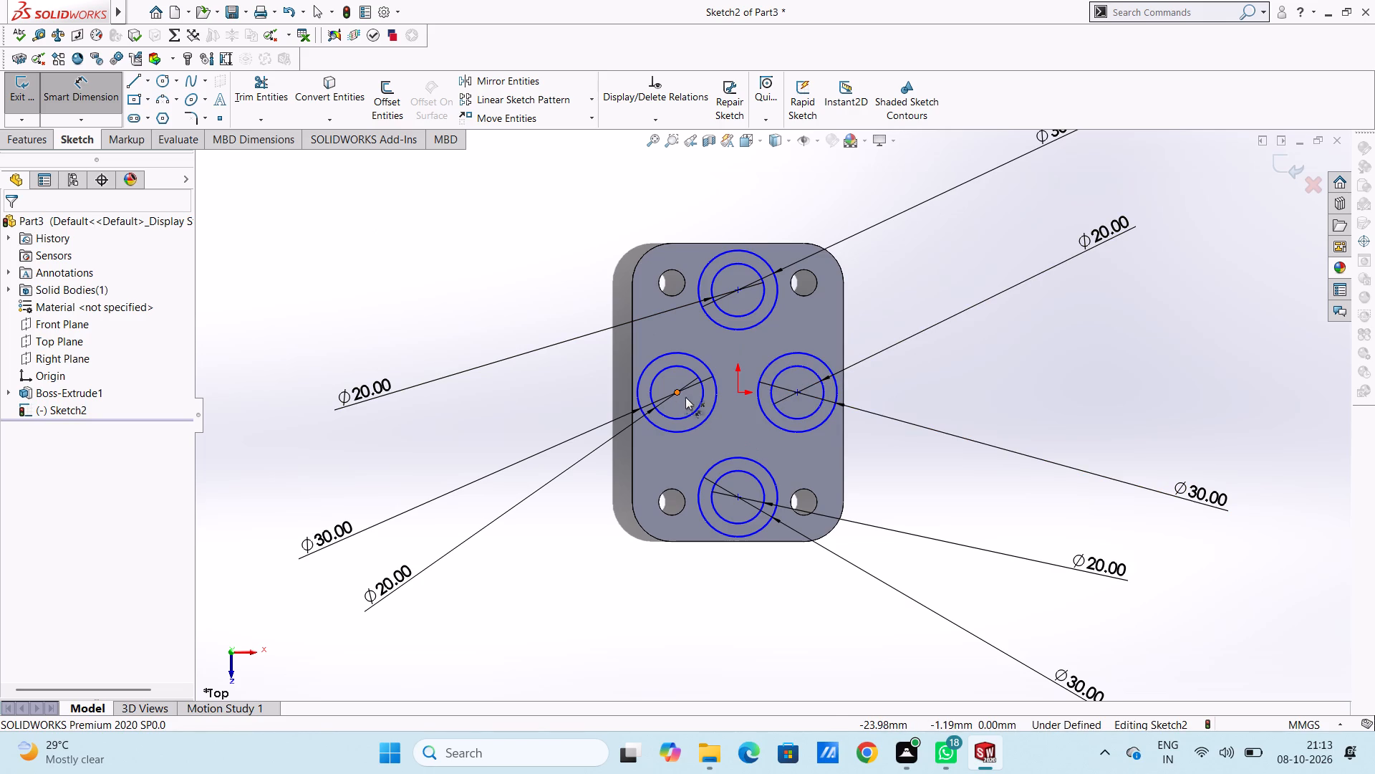
pyautogui.click(738, 392)
pyautogui.scroll(4, 743, 536)
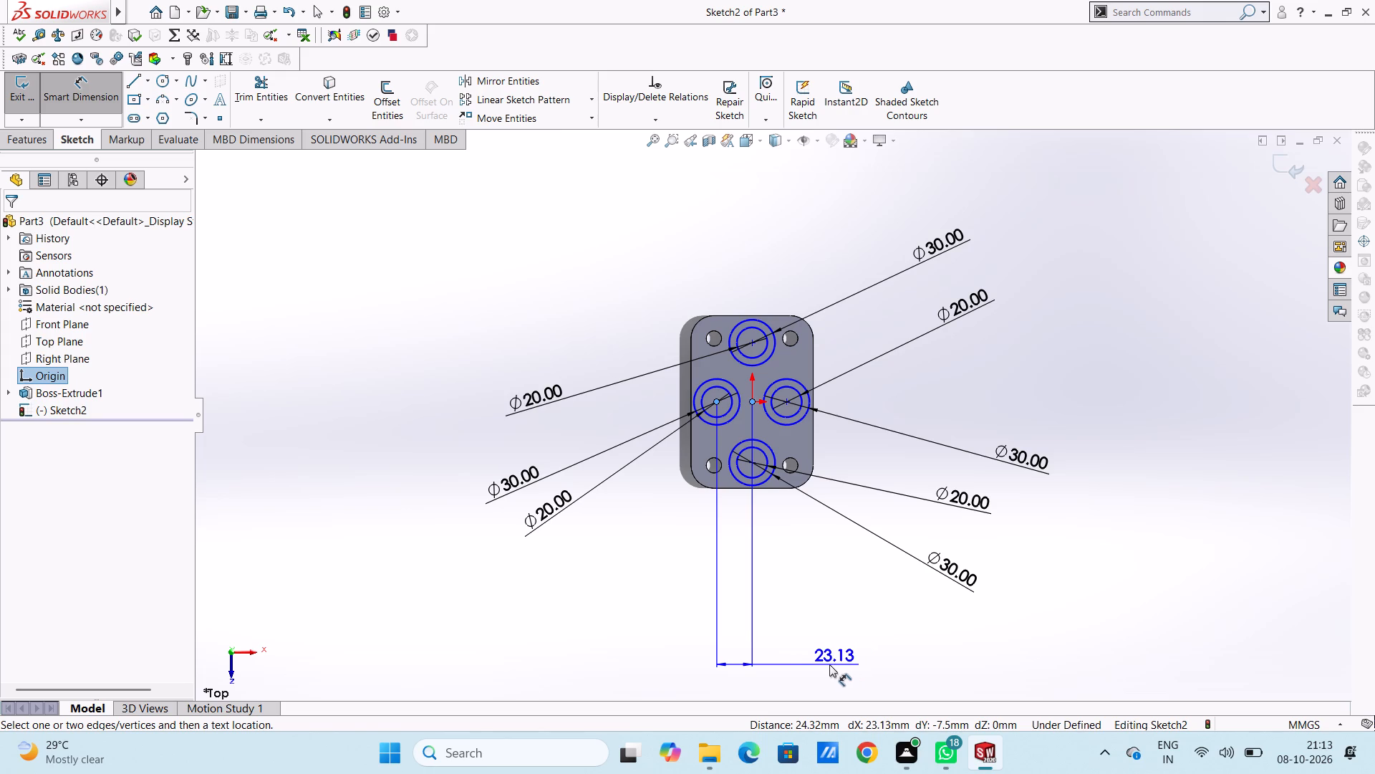
pyautogui.click(825, 664)
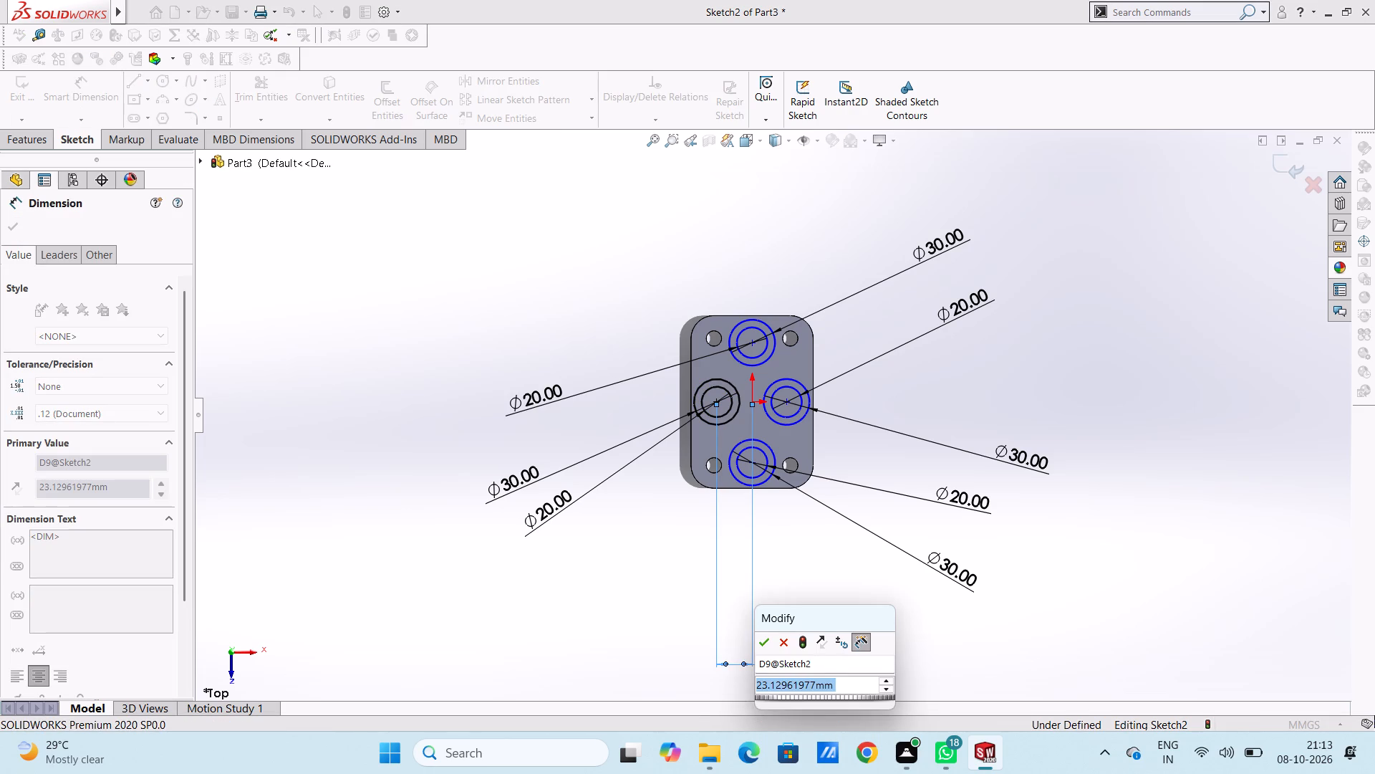
pyautogui.write('22.5')
pyautogui.press('Return')
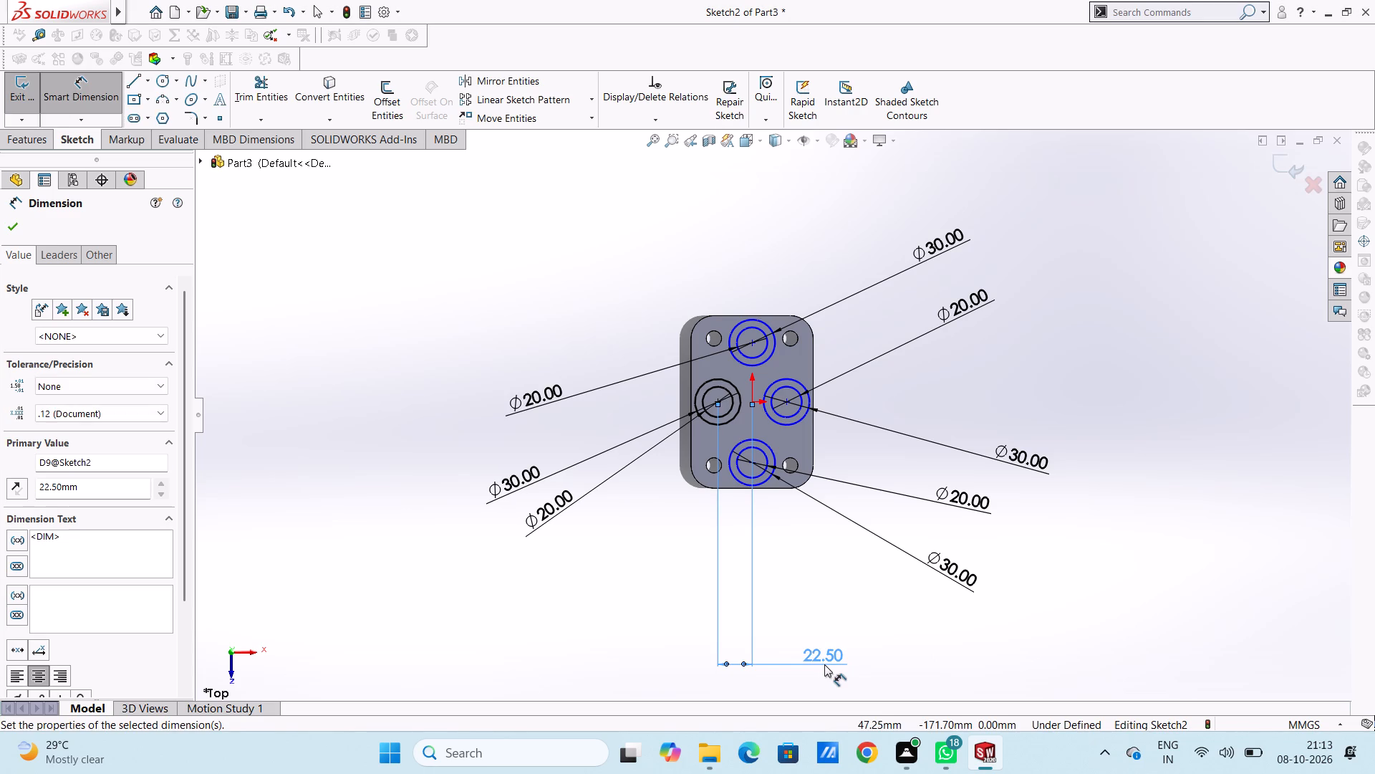
pyautogui.click(804, 606)
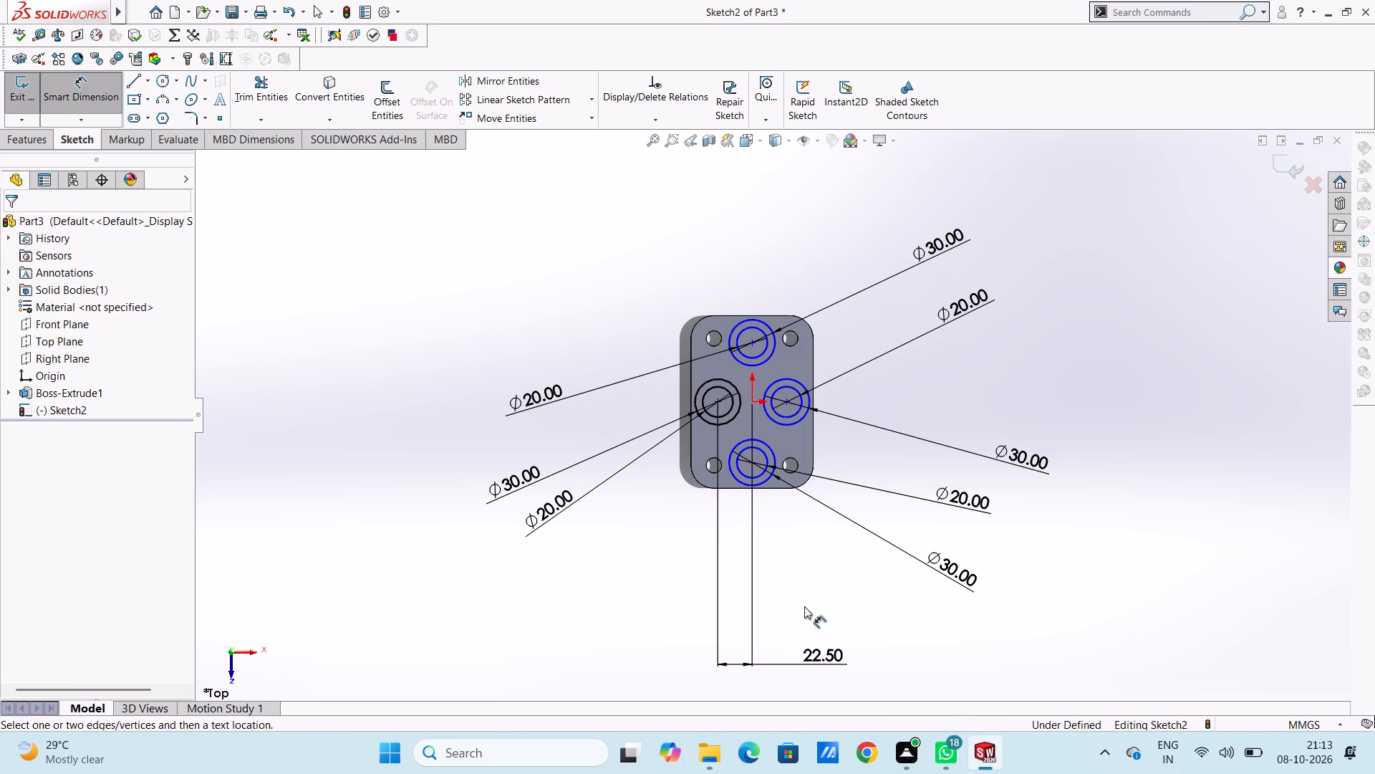
# Dimension the horizontal distance from the origin to the centre of the right concentric pair at 22.5 mm.
pyautogui.scroll(-4, 807, 411)
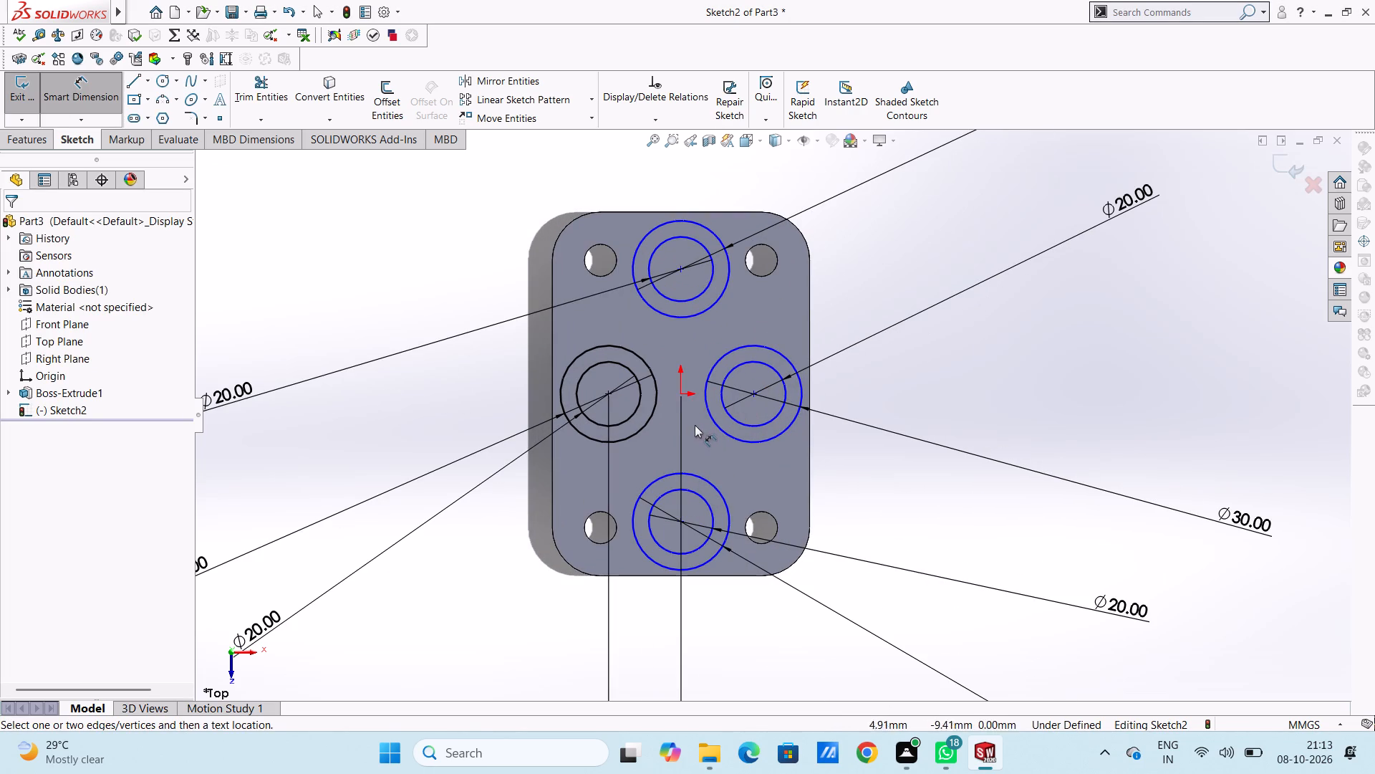
pyautogui.click(680, 395)
pyautogui.click(751, 394)
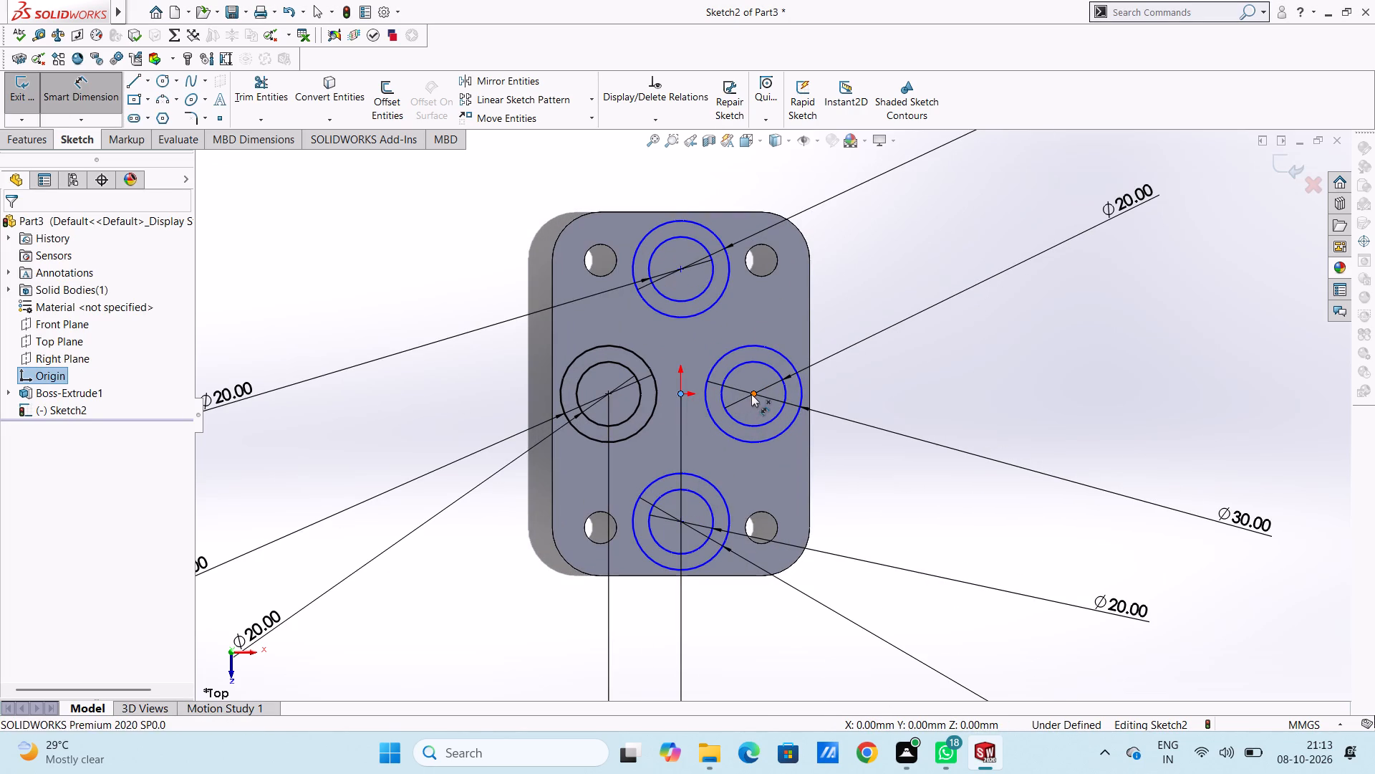
pyautogui.scroll(4, 756, 511)
pyautogui.scroll(5, 757, 605)
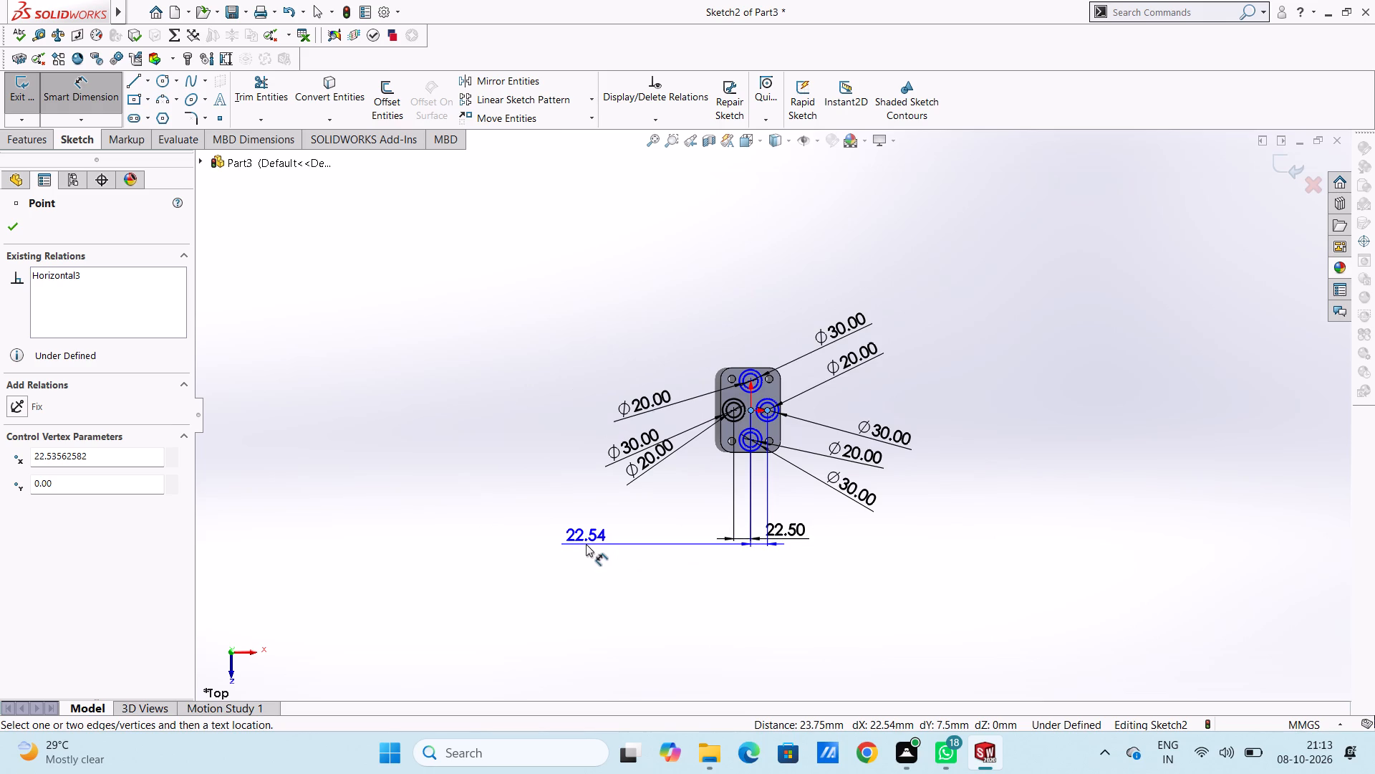
pyautogui.click(586, 544)
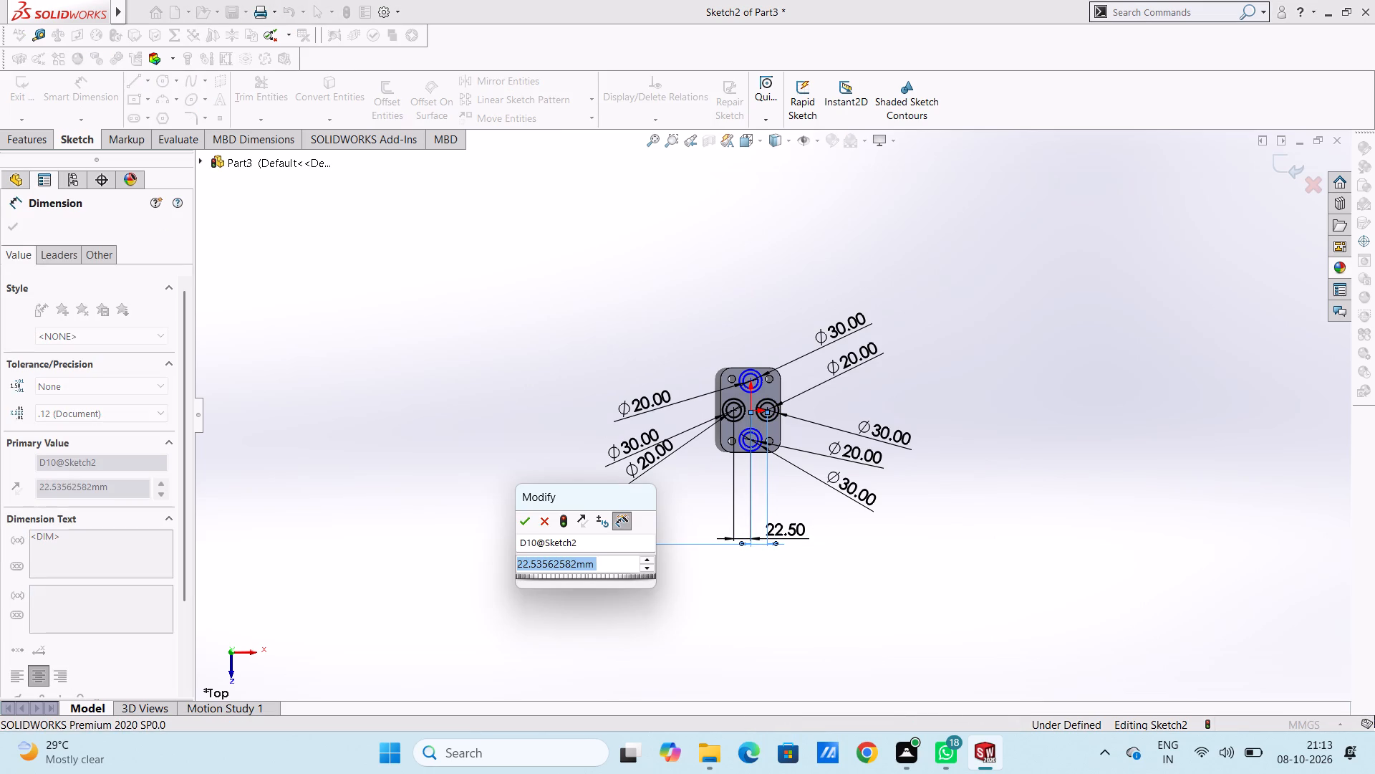
pyautogui.write('22.5')
pyautogui.press('Return')
pyautogui.click(568, 459)
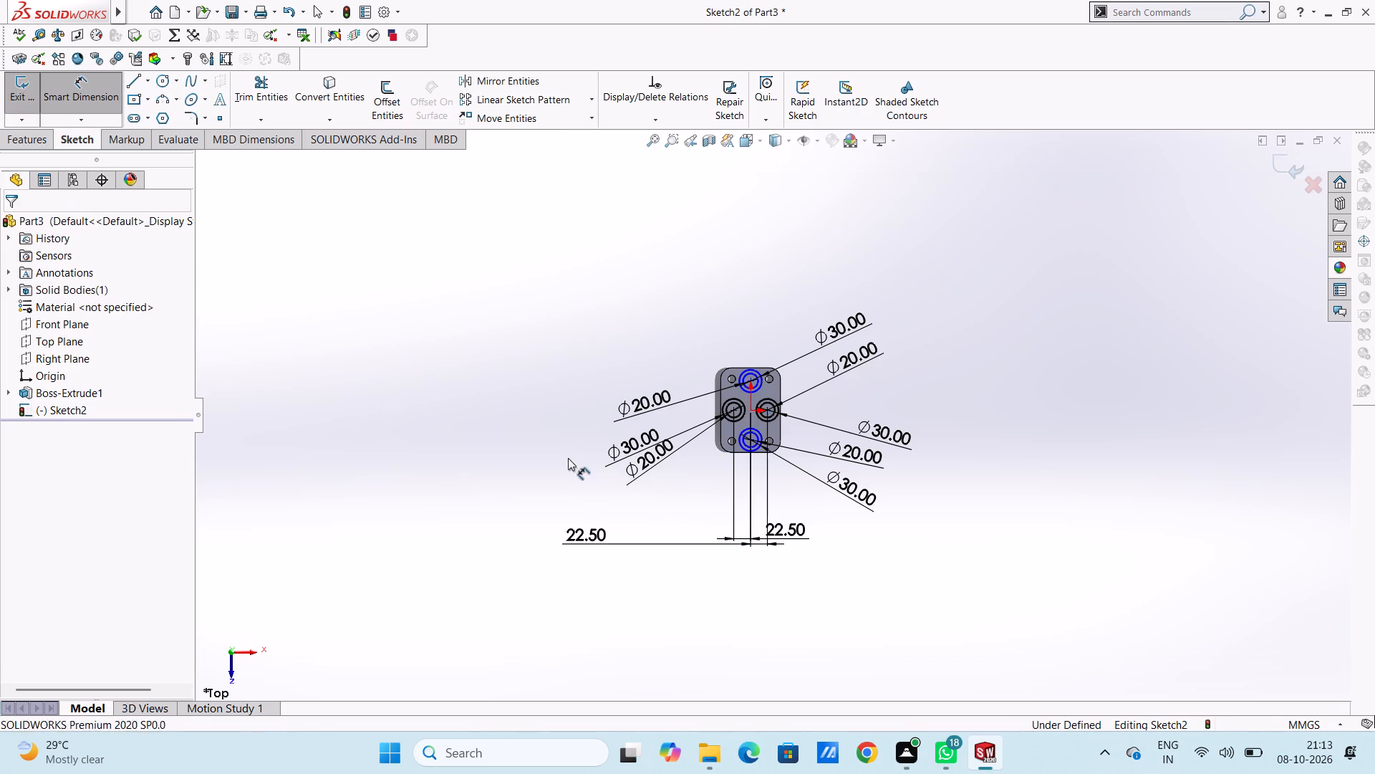
pyautogui.scroll(-6, 798, 363)
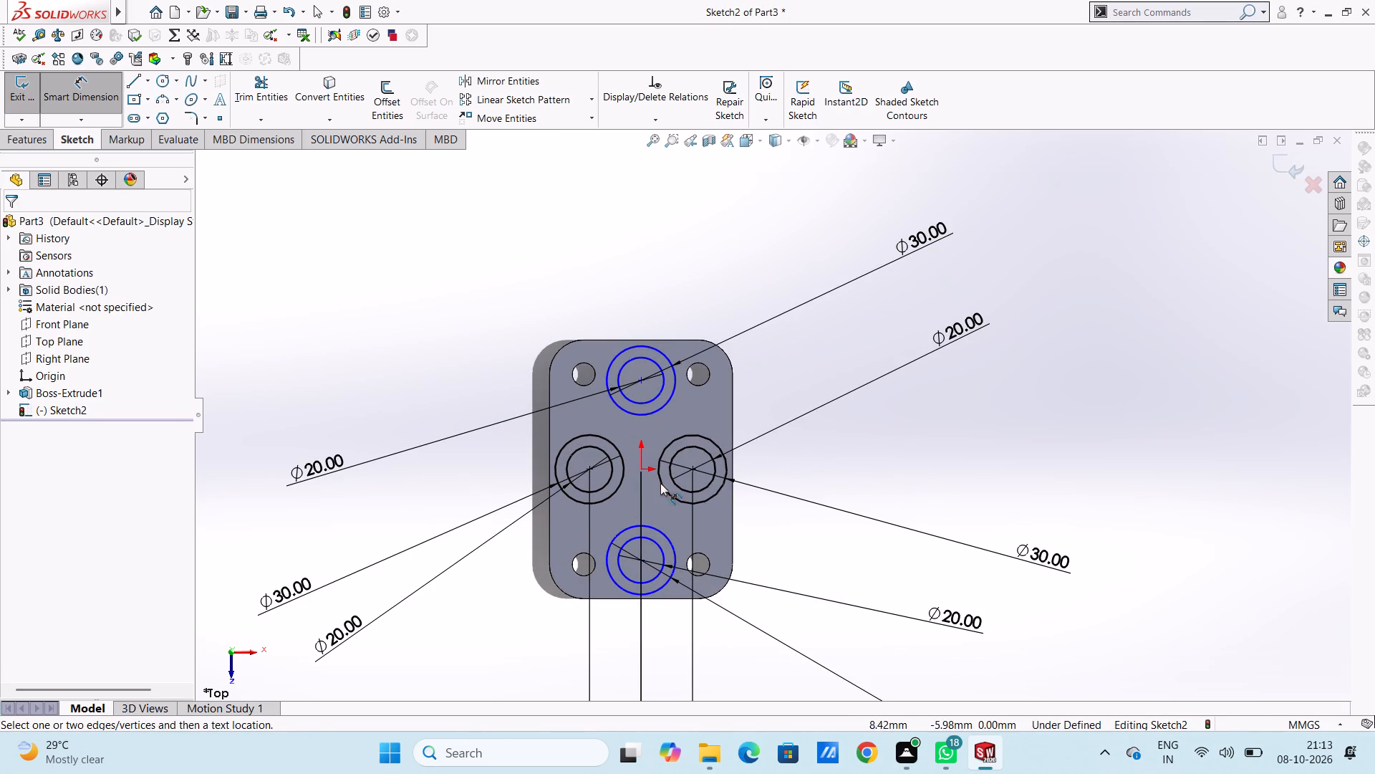
# Dimension the vertical distance from the origin to the centre of the upper concentric pair at 40 mm.
pyautogui.click(642, 472)
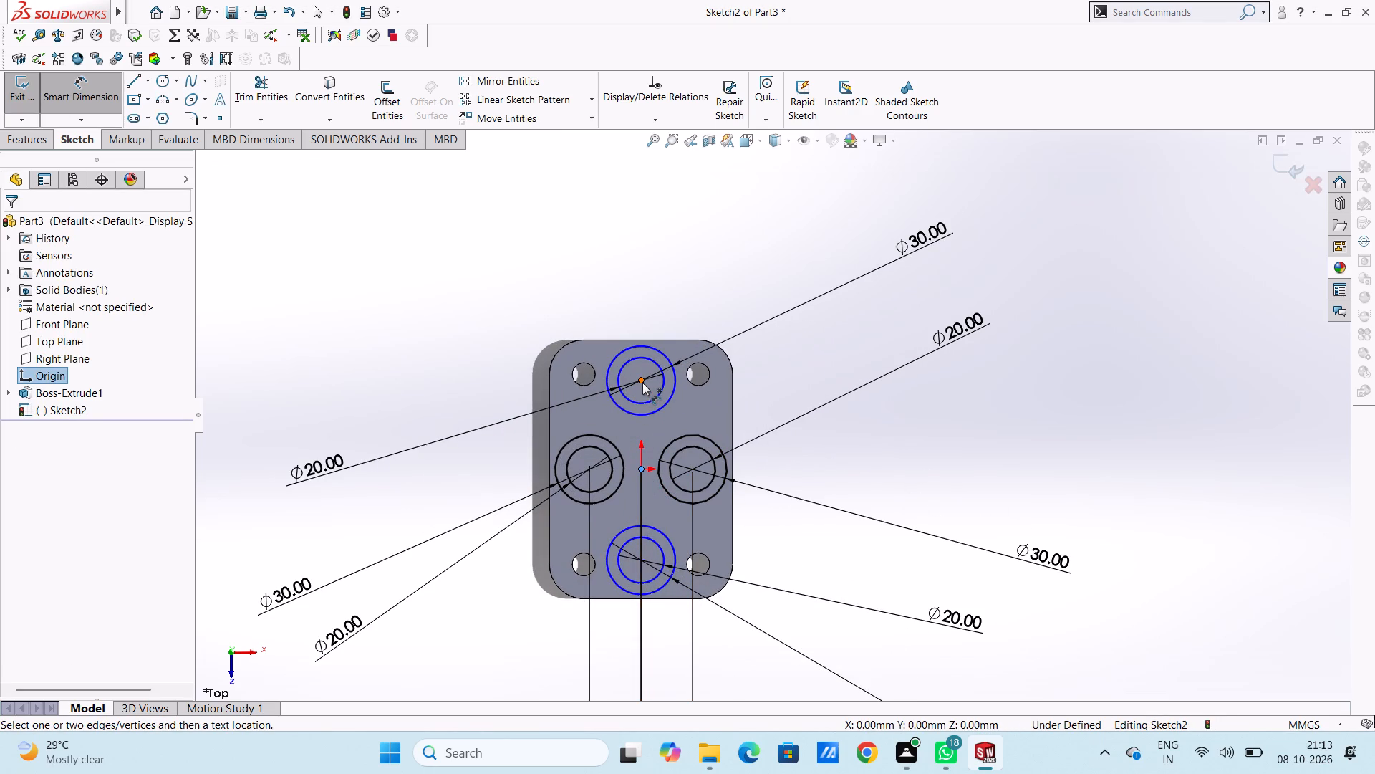
pyautogui.click(642, 382)
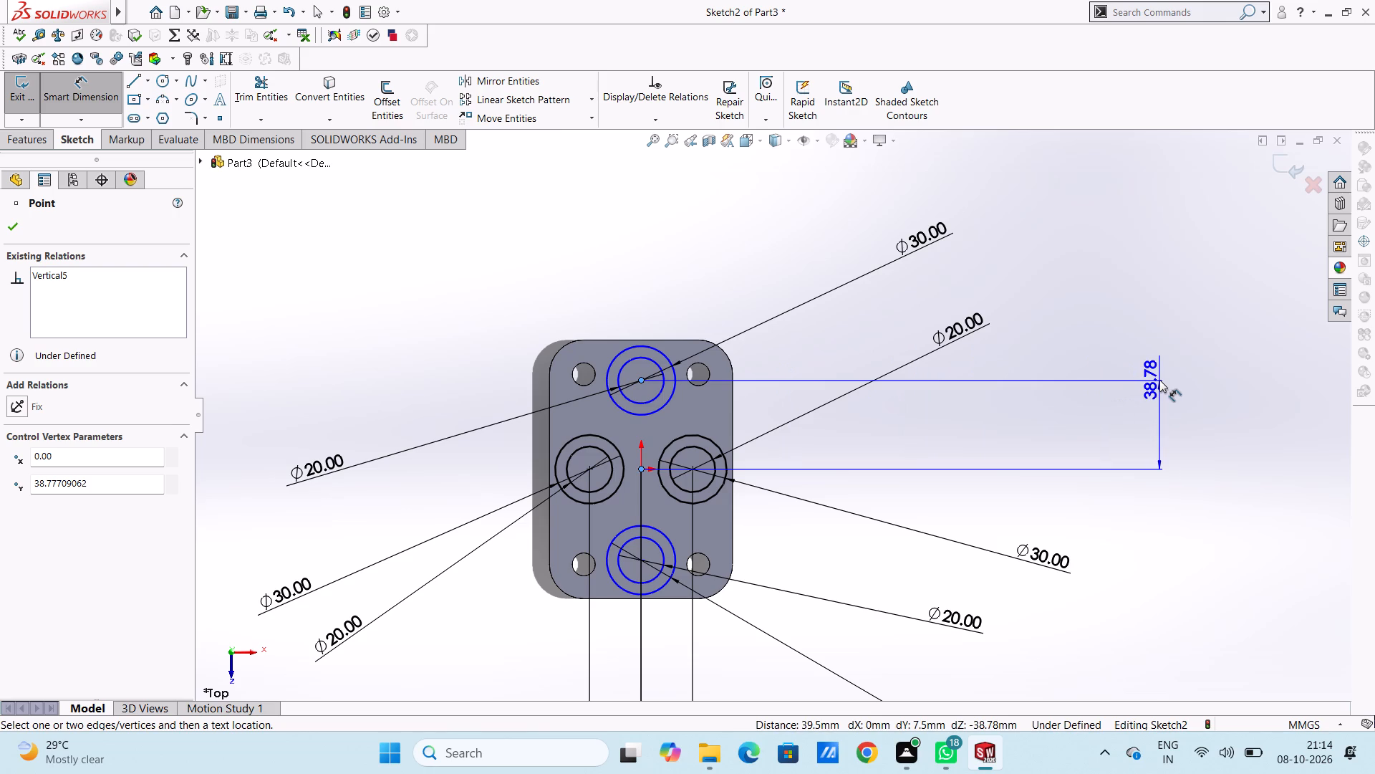
pyautogui.click(1160, 380)
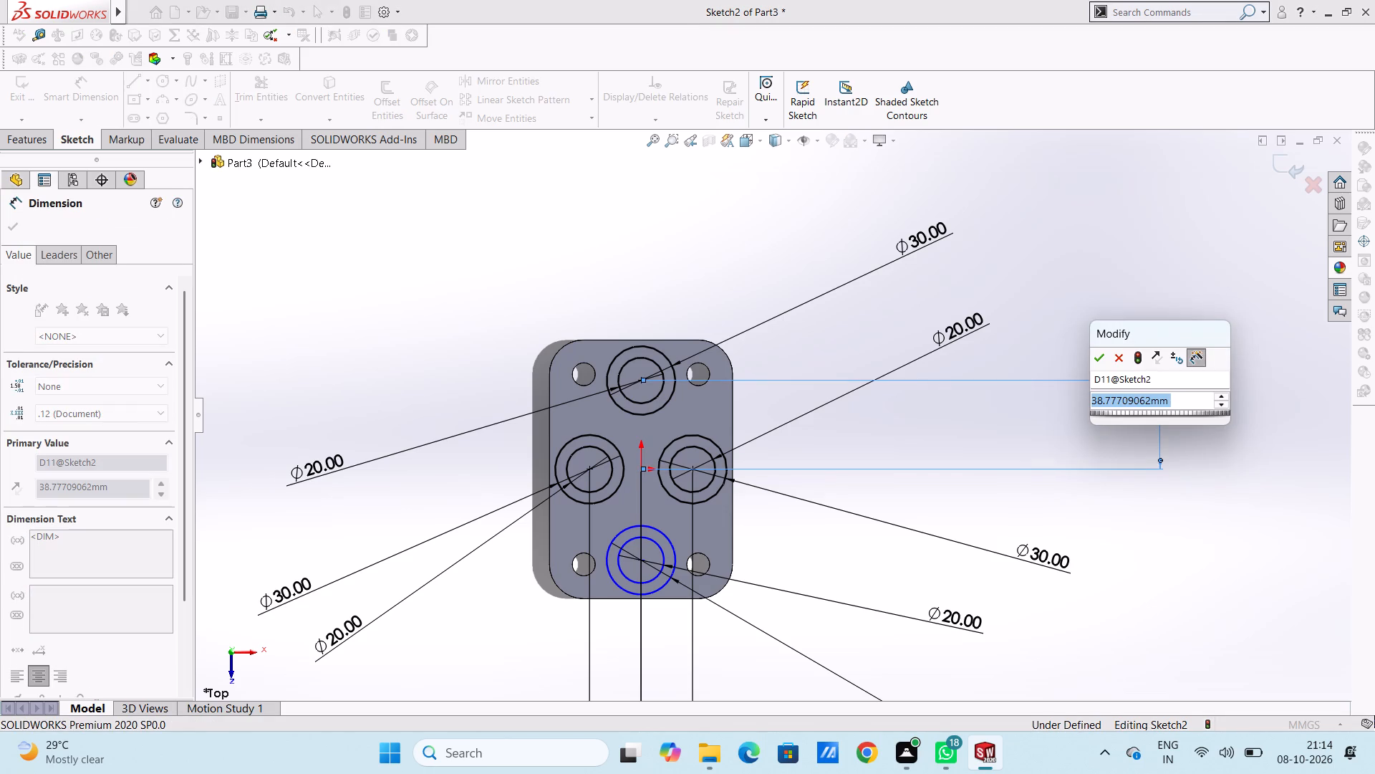
pyautogui.write('40')
pyautogui.press('Return')
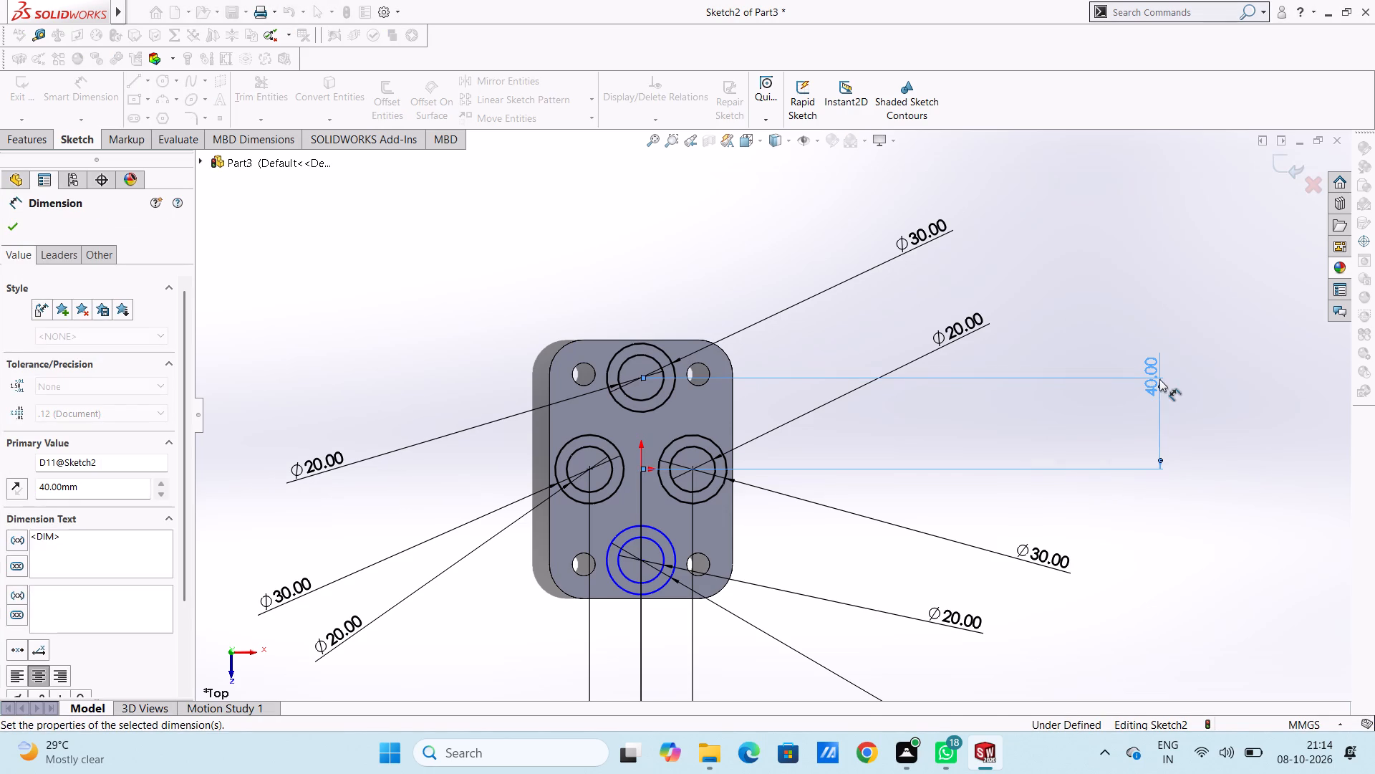
pyautogui.click(1068, 330)
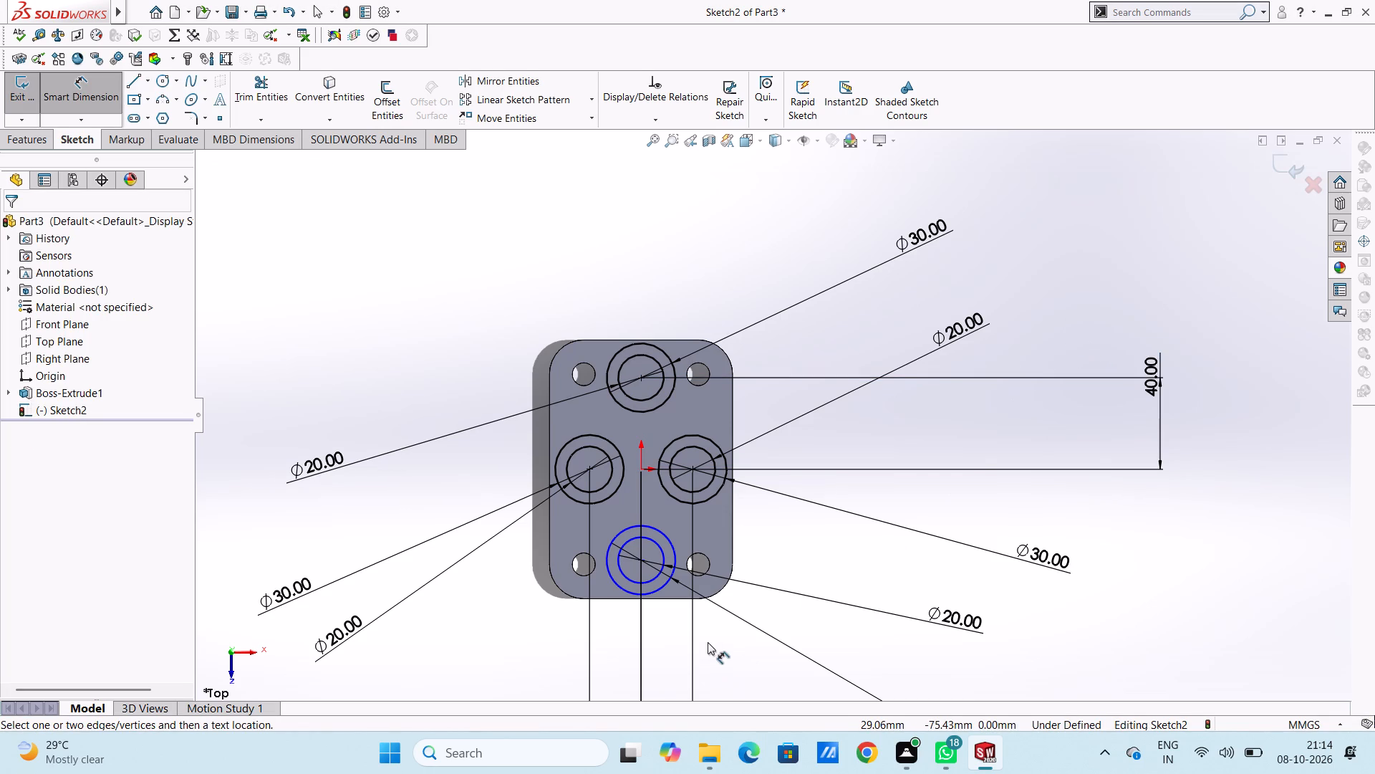
# Dimension the vertical distance from the origin to the centre of the lower concentric pair at 40 mm.
pyautogui.scroll(2, 708, 642)
pyautogui.scroll(-2, 728, 614)
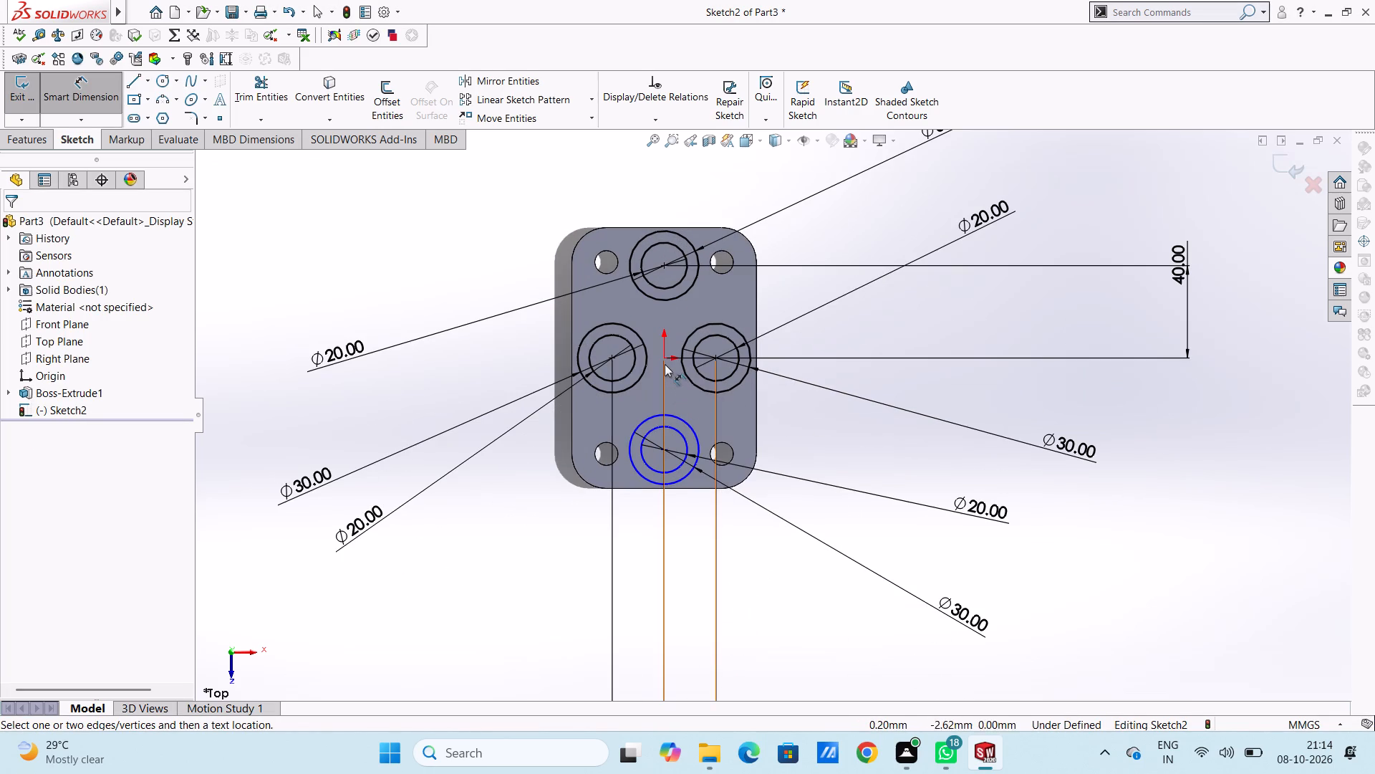
pyautogui.click(665, 360)
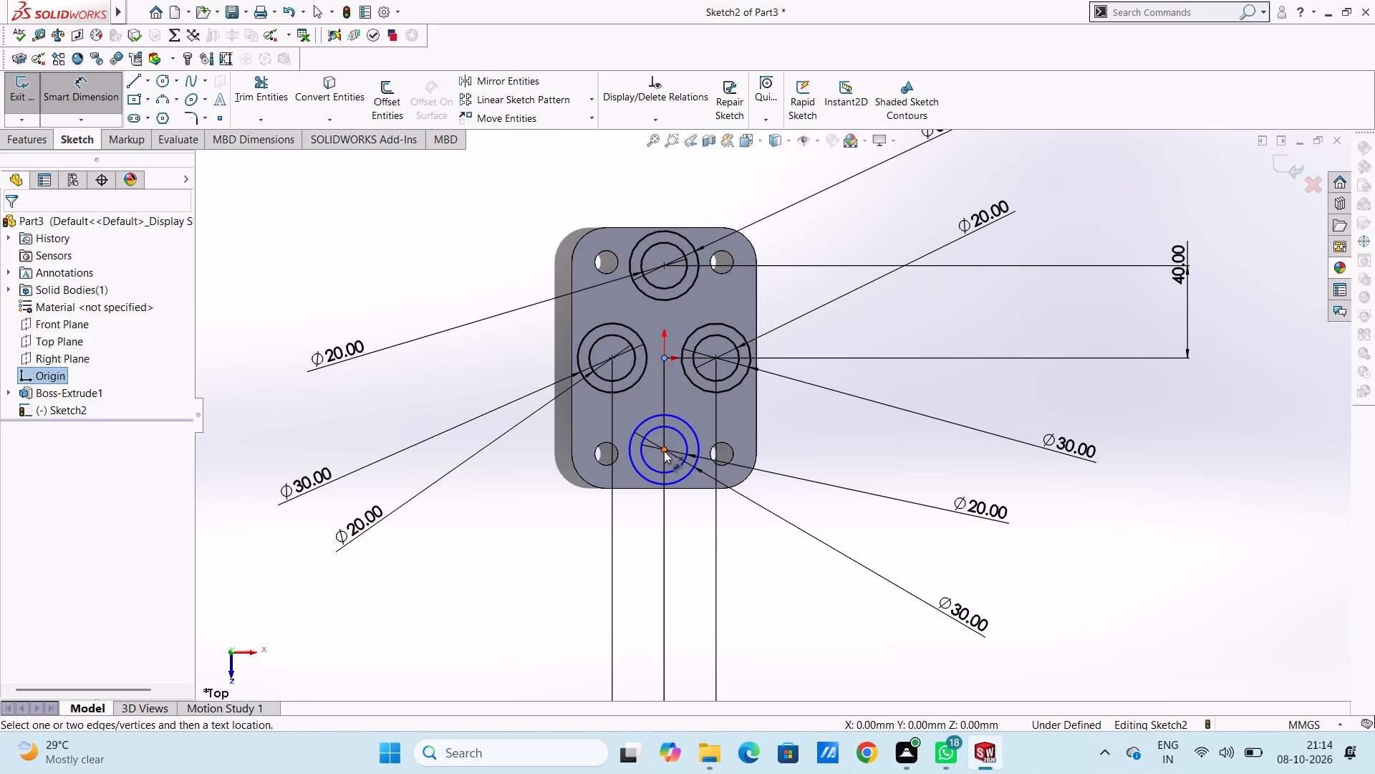
pyautogui.click(664, 451)
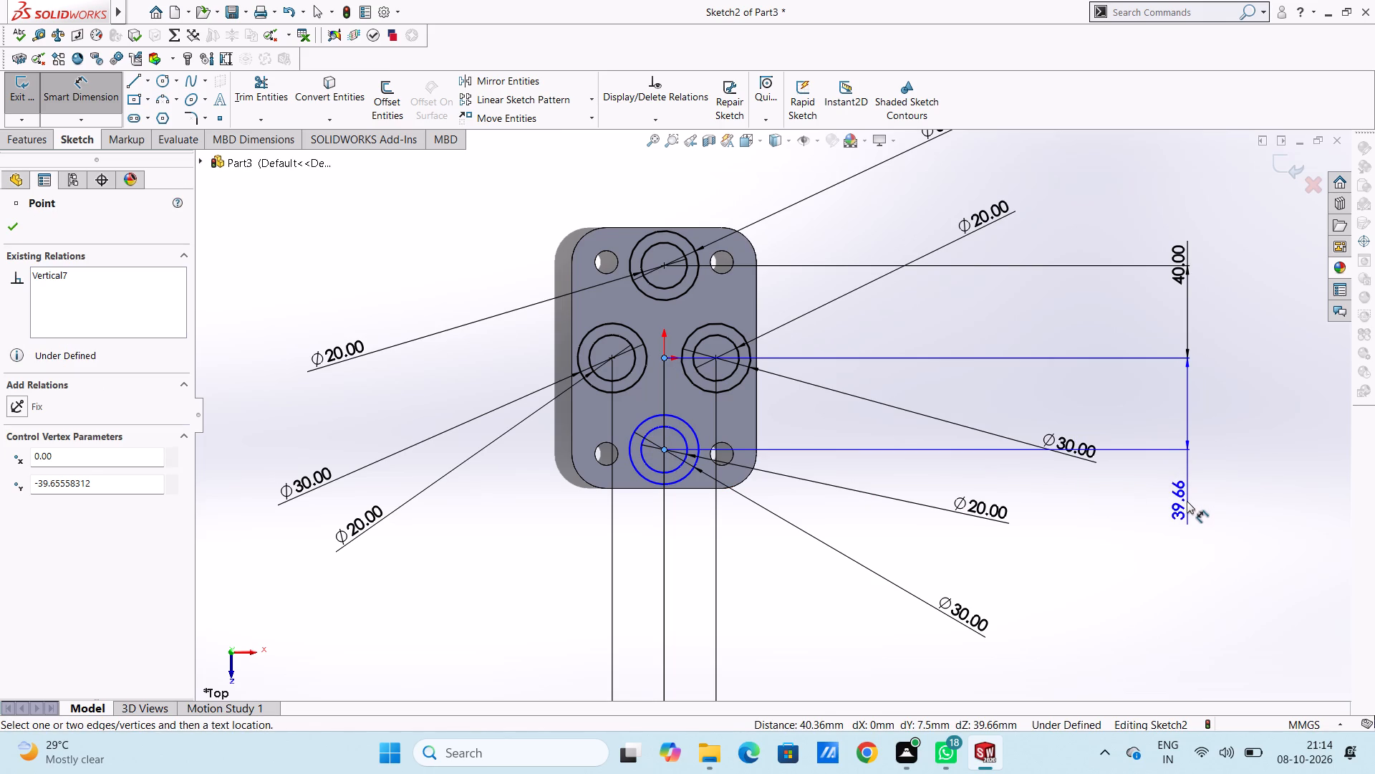
pyautogui.click(1187, 502)
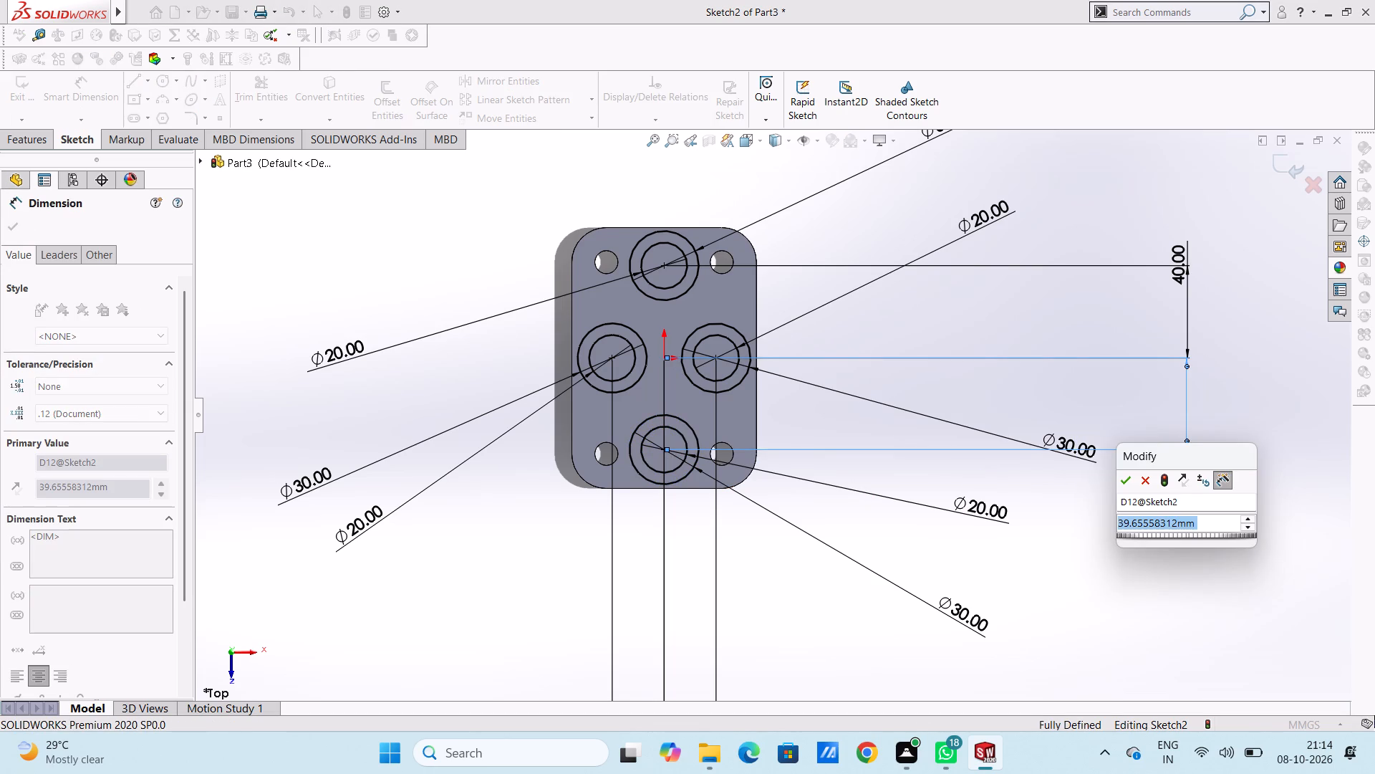
pyautogui.write('40')
pyautogui.press('Return')
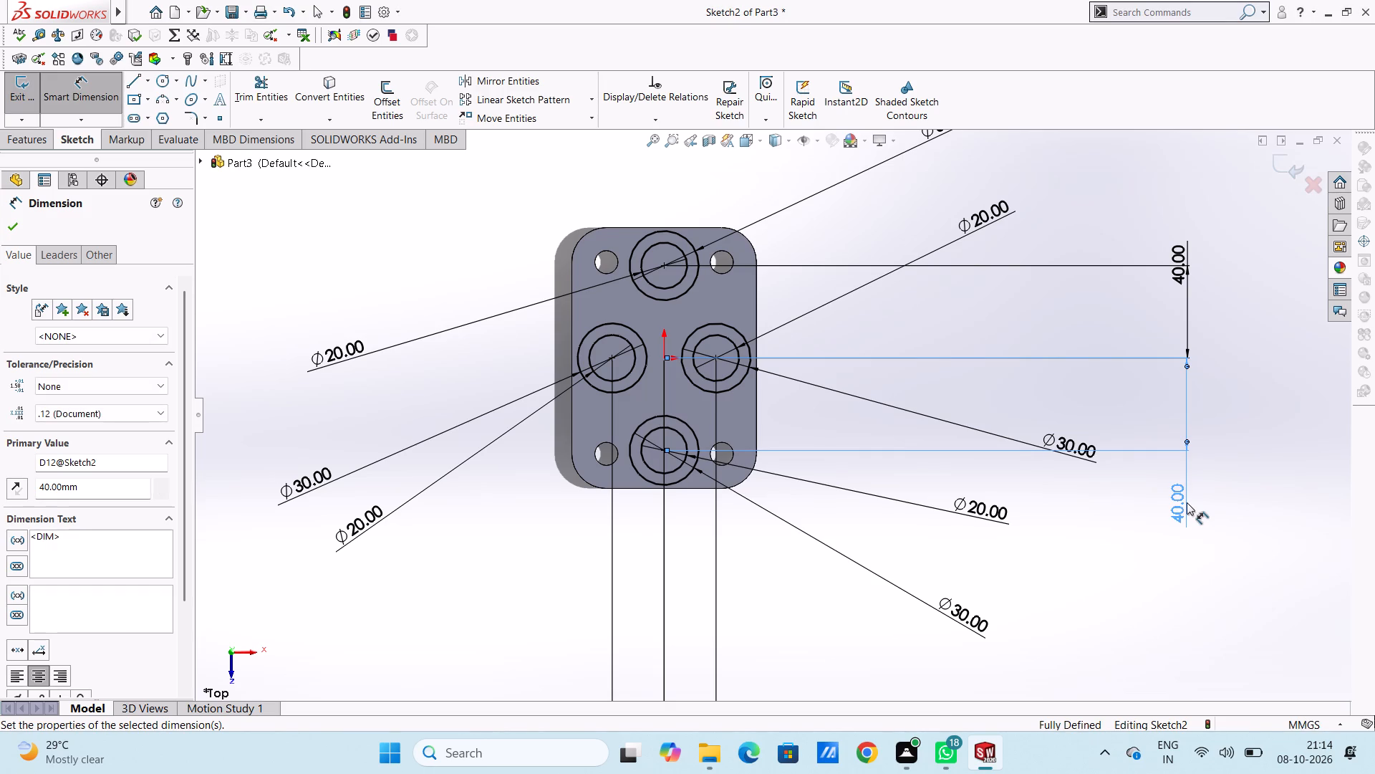
pyautogui.click(987, 403)
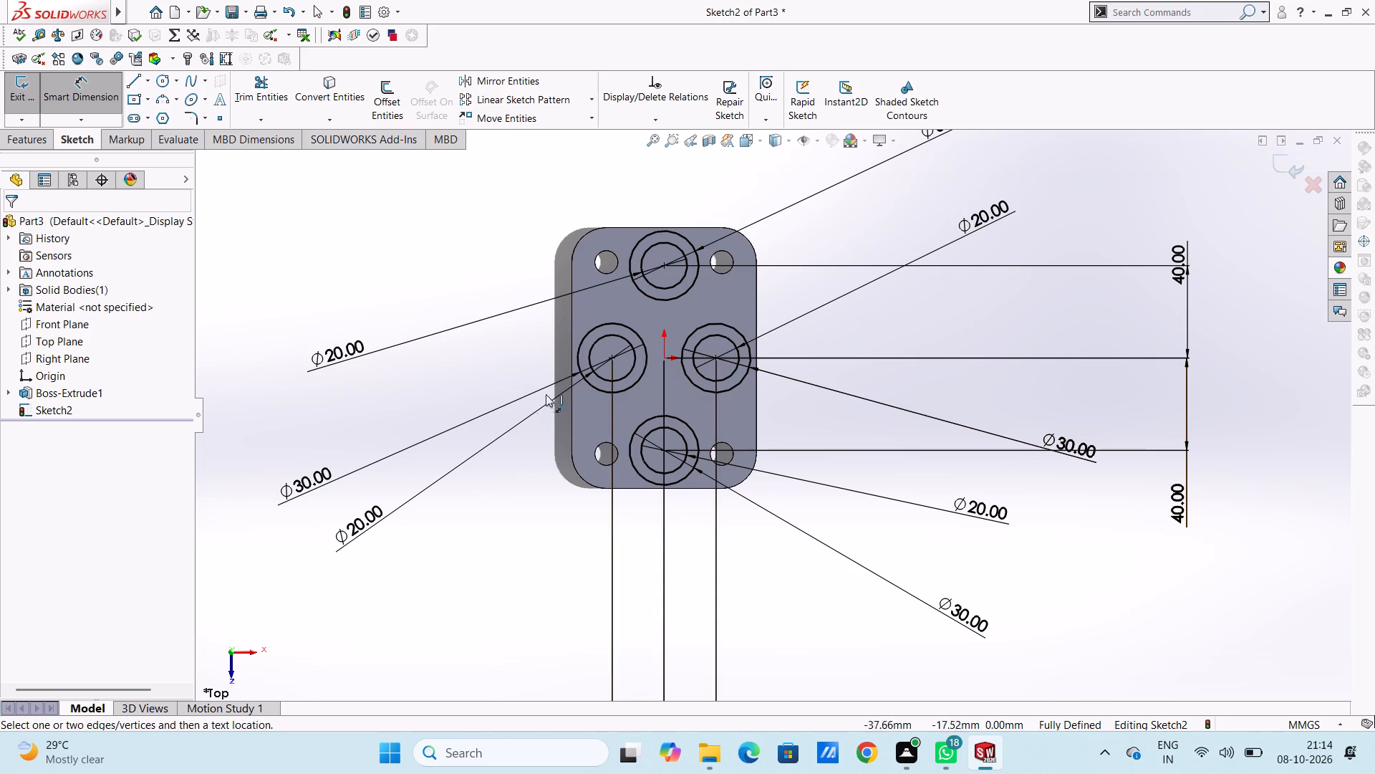
pyautogui.press('Escape')
pyautogui.press('Escape')
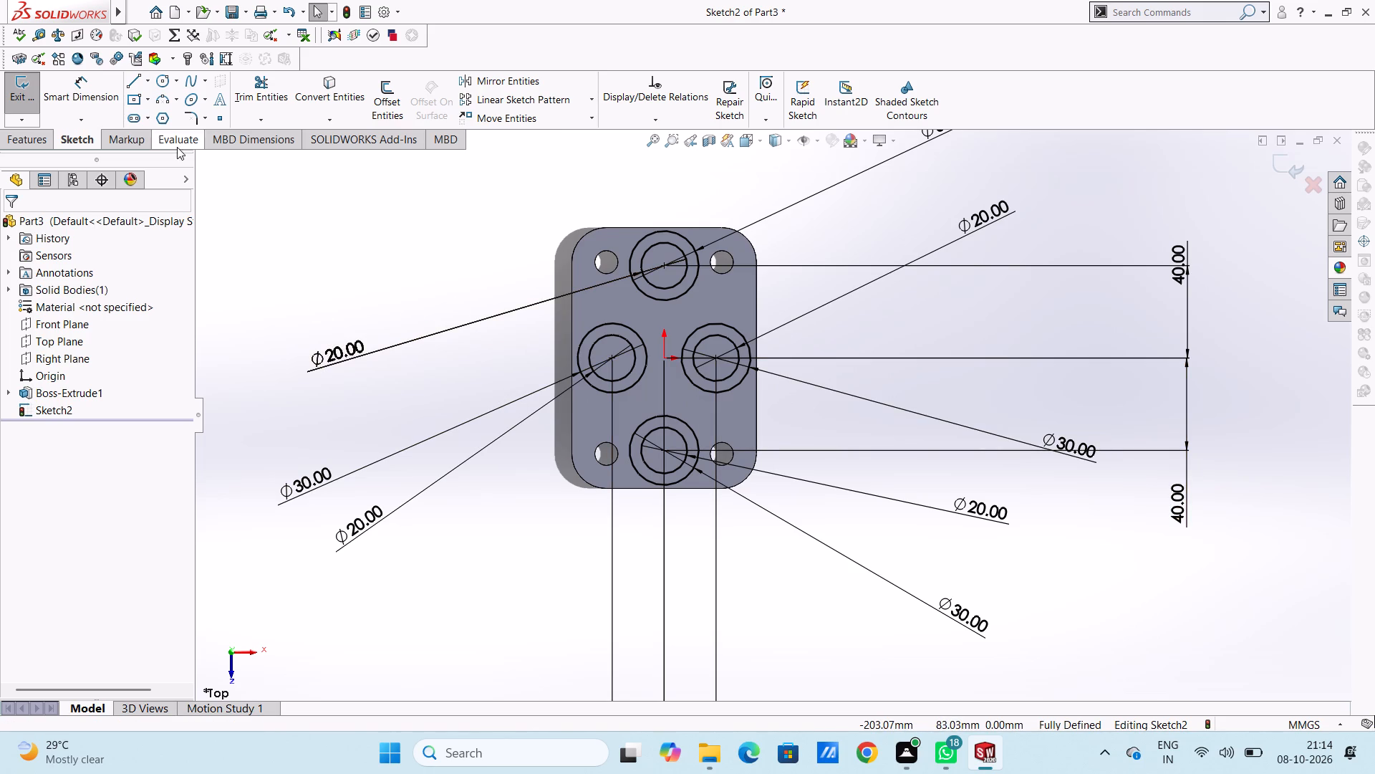
# Draw a 15 mm radius three-point arc joining the outer circles of the upper and left pairs, bulging towards the origin.
pyautogui.click(163, 102)
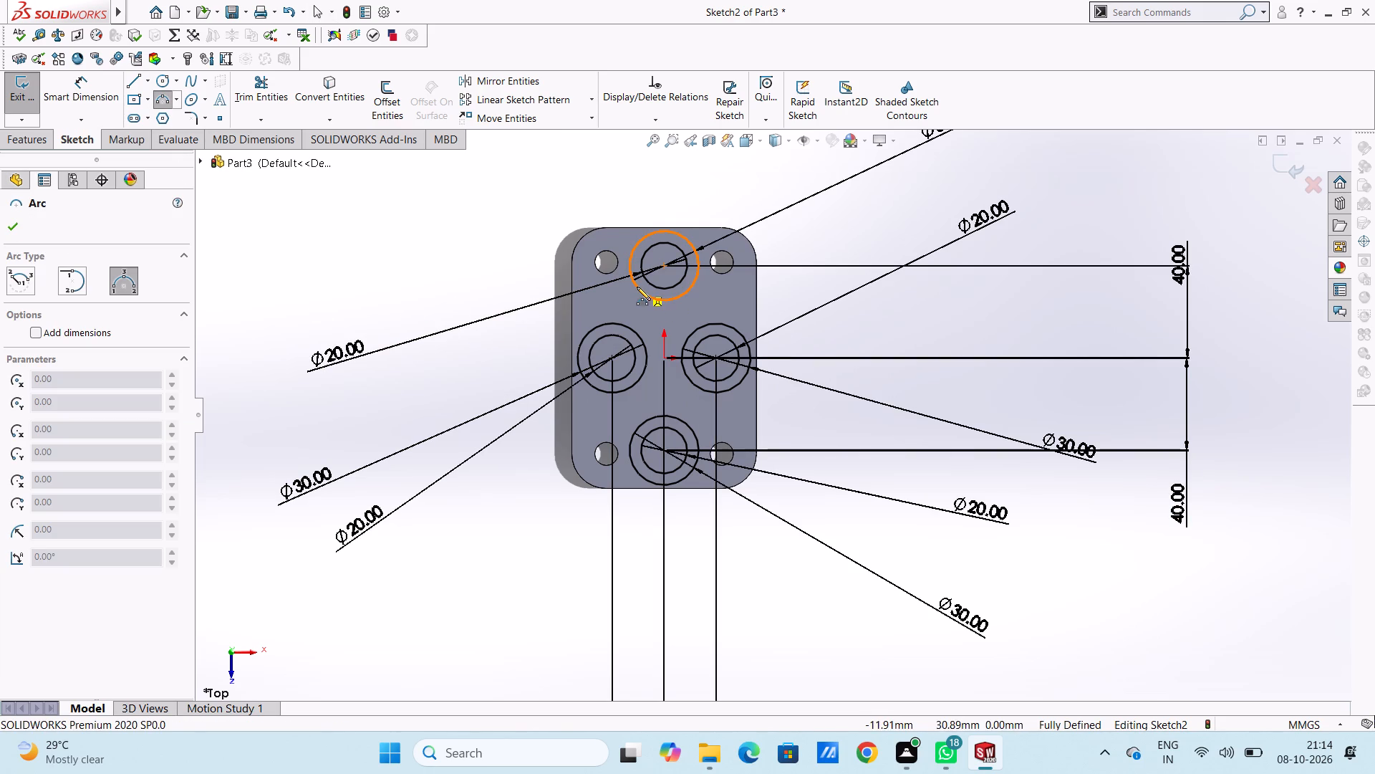
pyautogui.click(635, 285)
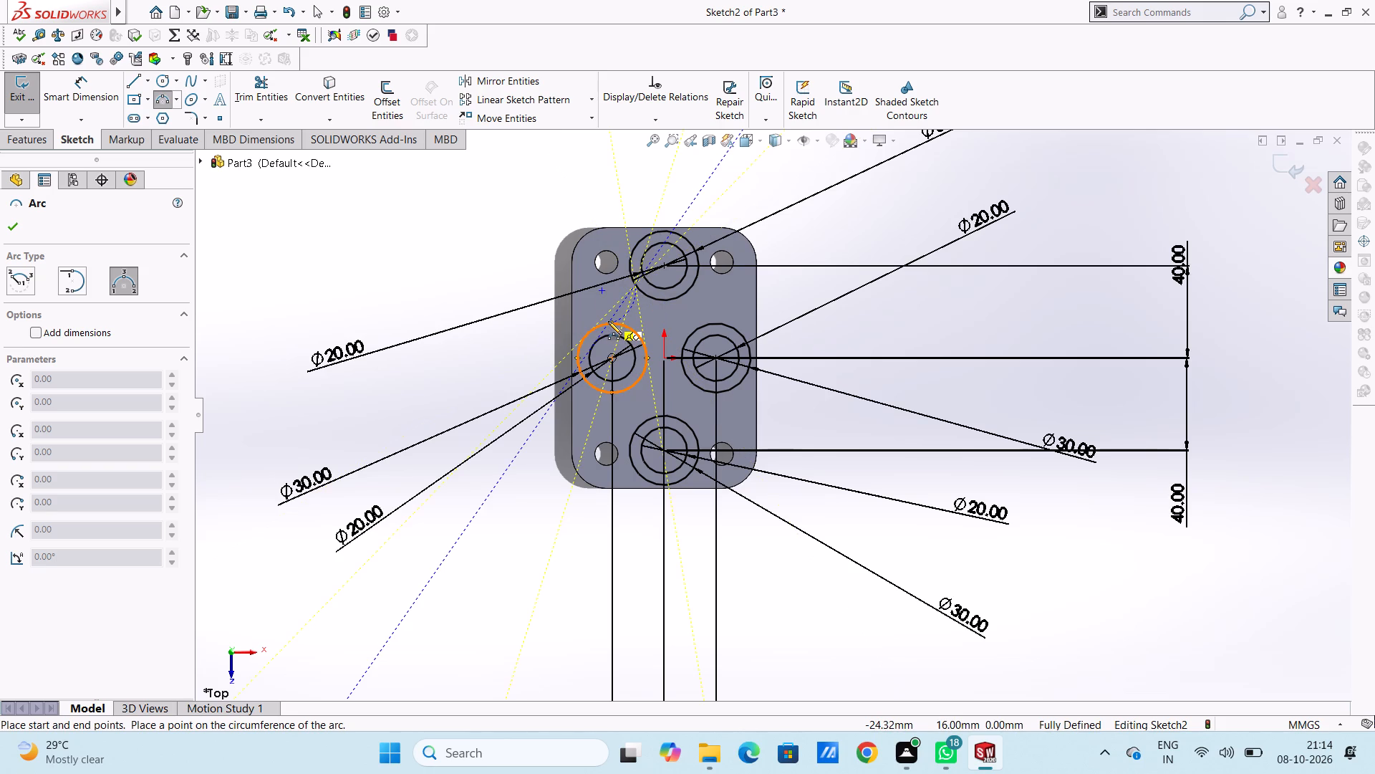
pyautogui.click(607, 321)
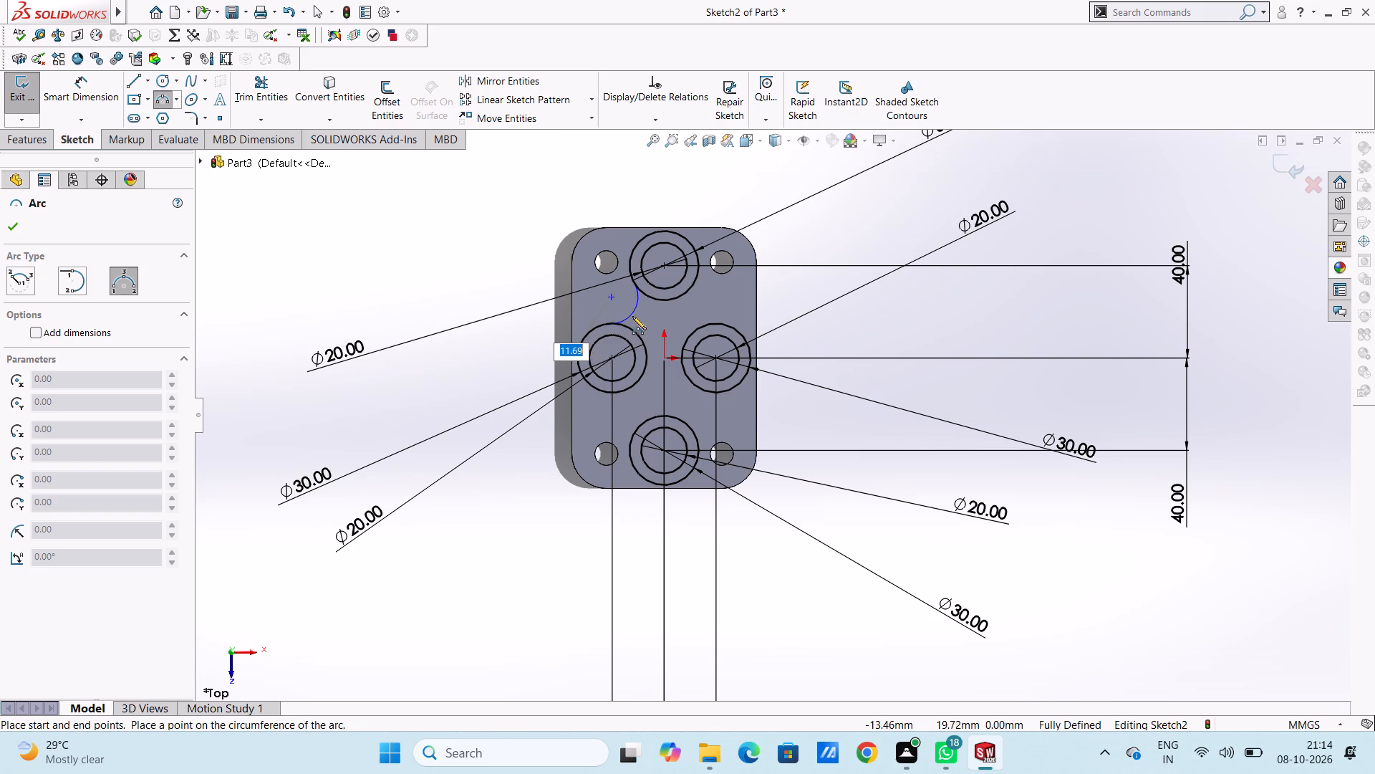
pyautogui.write('15')
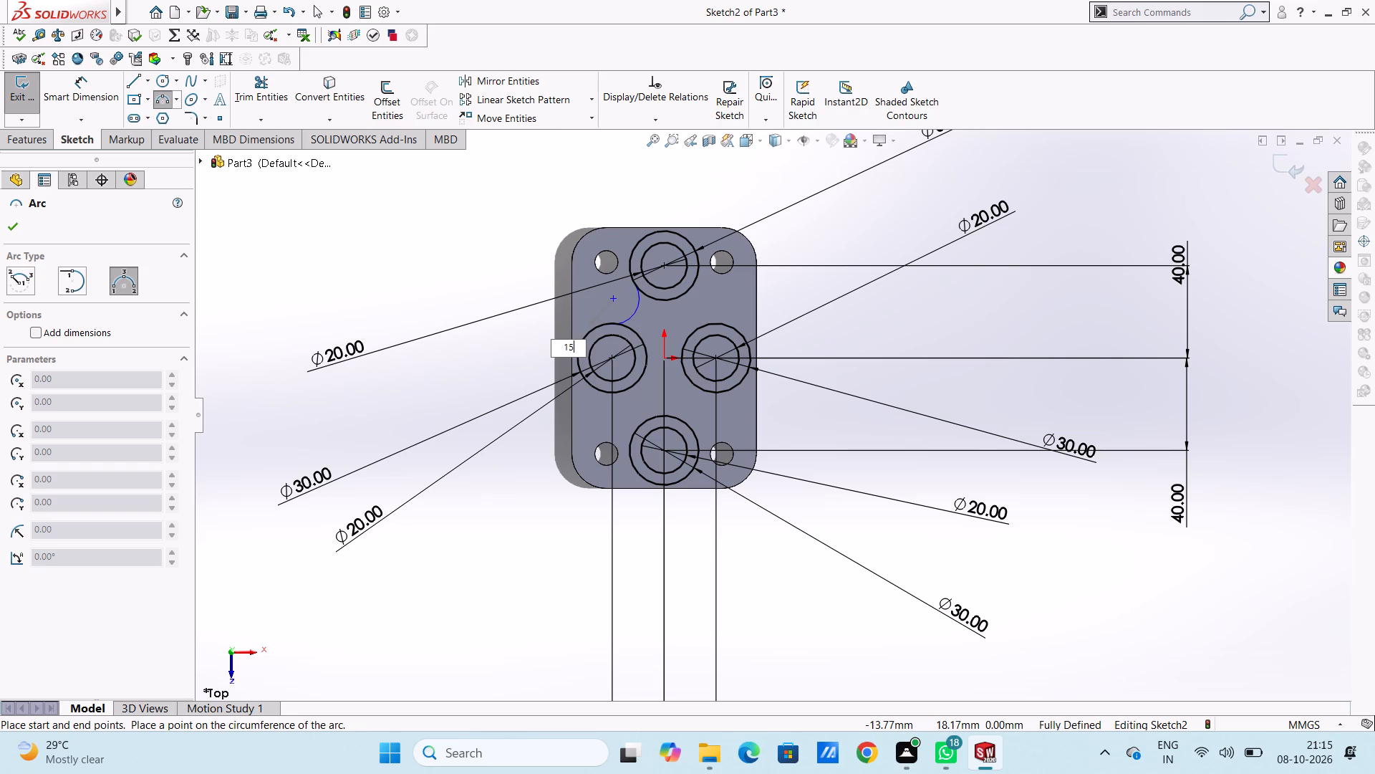
pyautogui.press('Return')
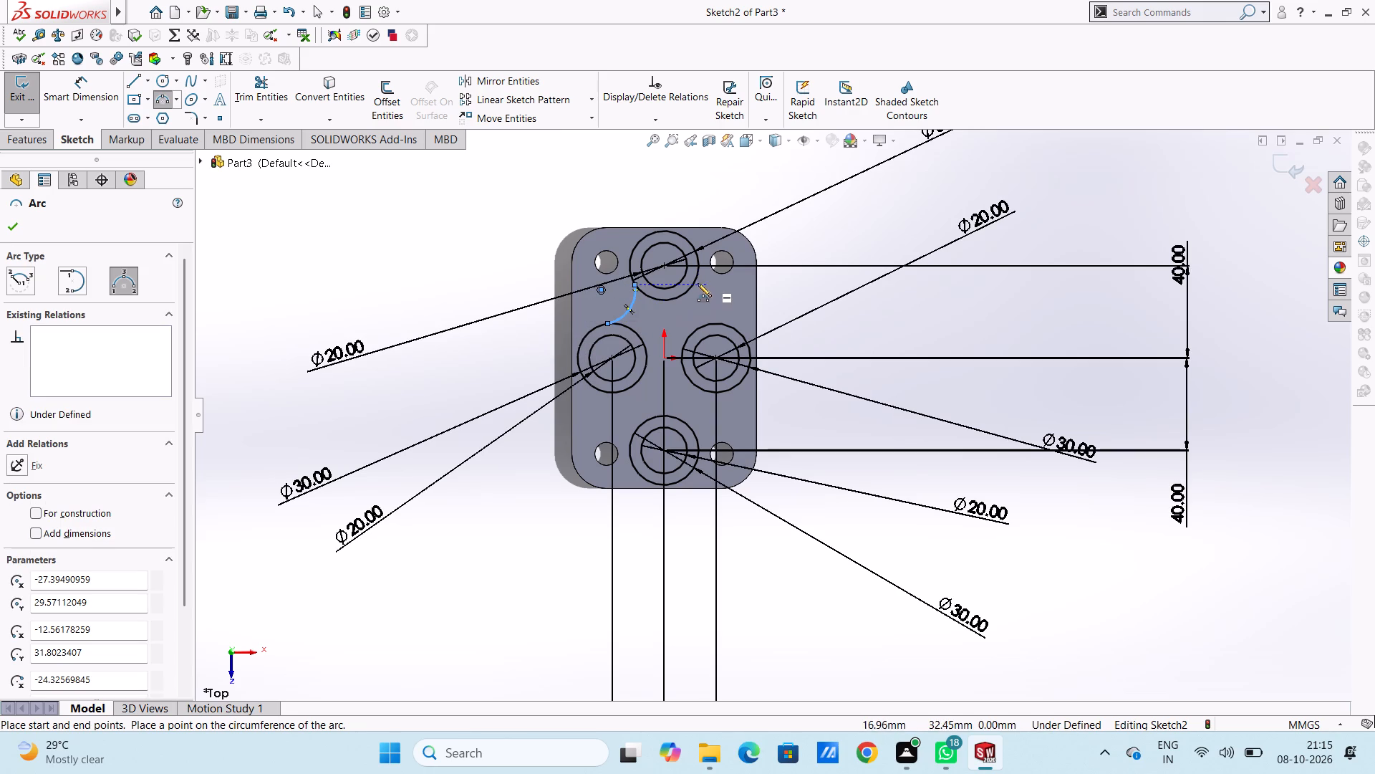
# Draw a 15 mm radius three-point arc joining the outer circles of the upper and right pairs, bulging towards the origin.
pyautogui.click(692, 283)
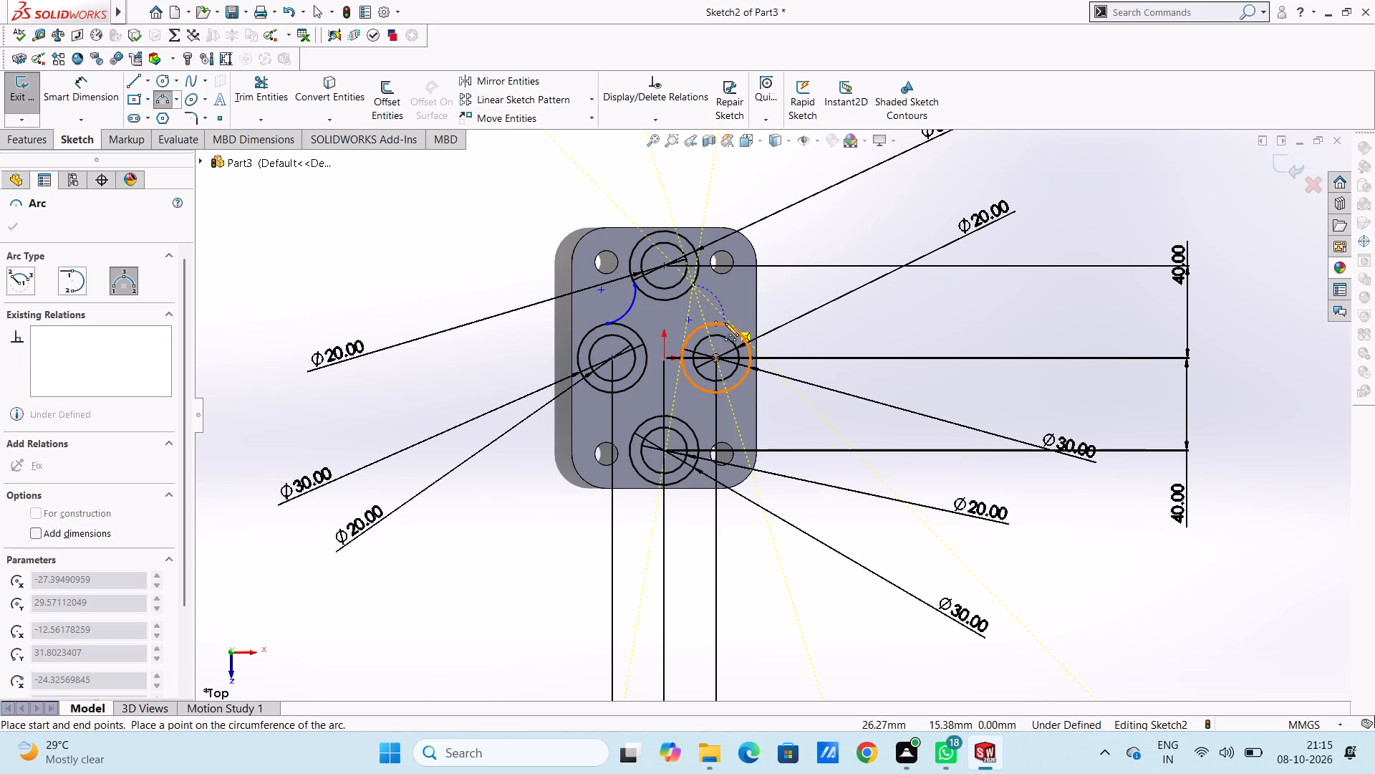
pyautogui.click(723, 322)
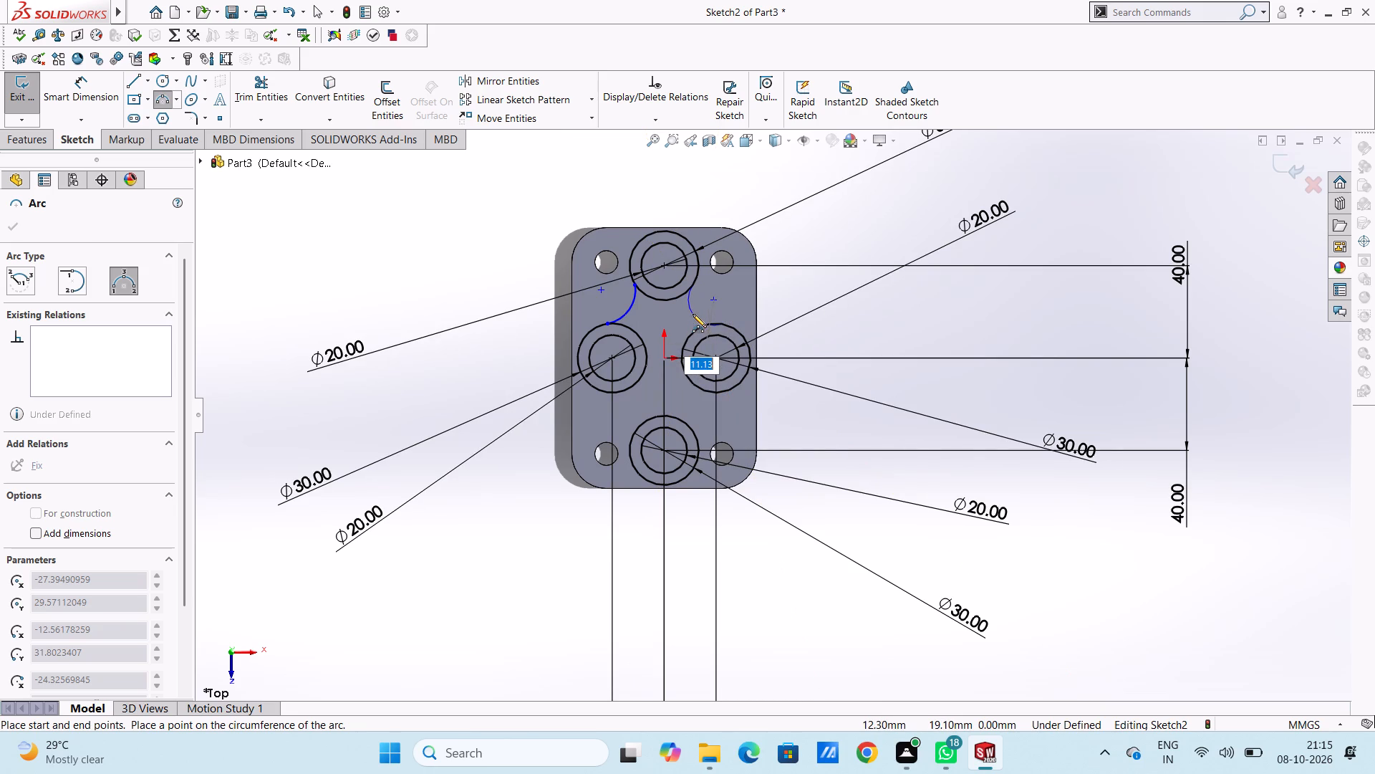
pyautogui.write('15')
pyautogui.press('Return')
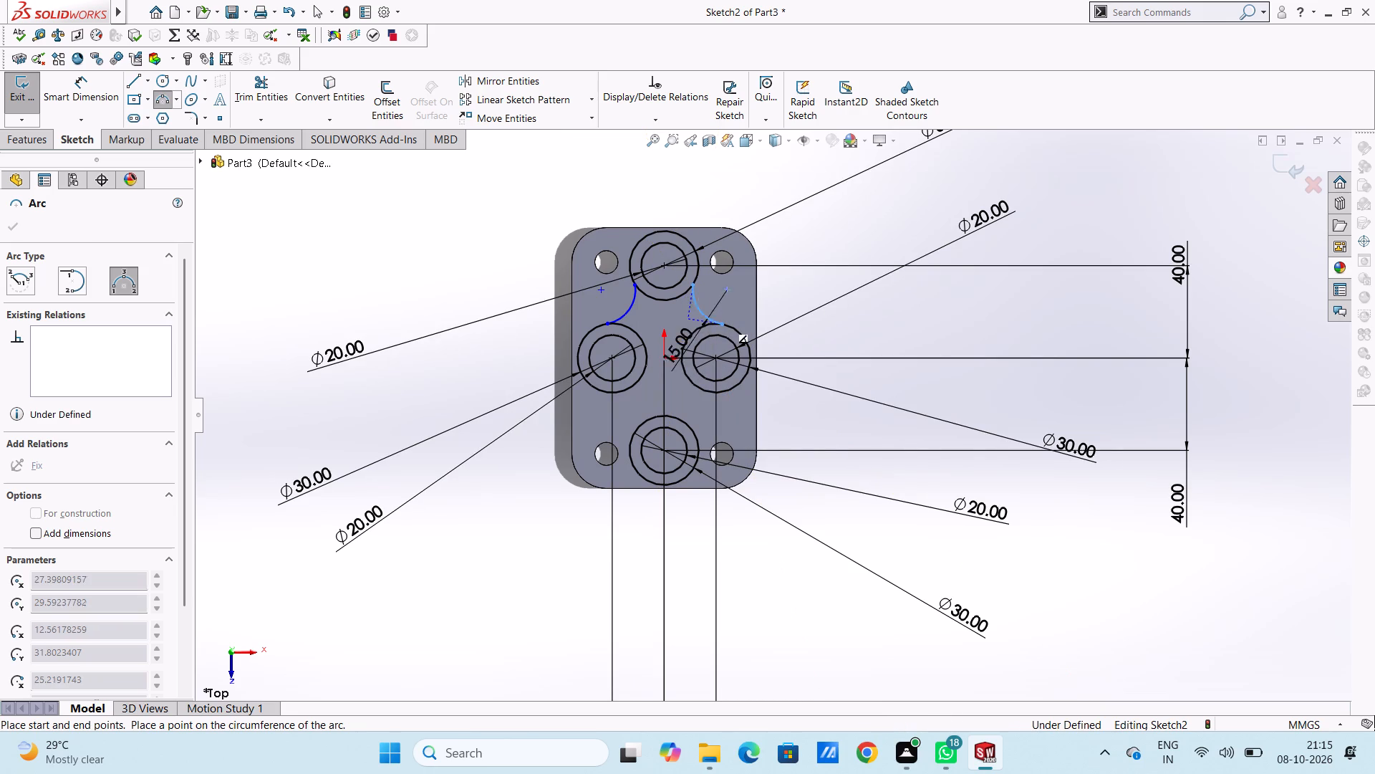
# Draw a 15 mm radius three-point arc joining the outer circles of the left and lower pairs, bulging towards the origin.
pyautogui.click(607, 394)
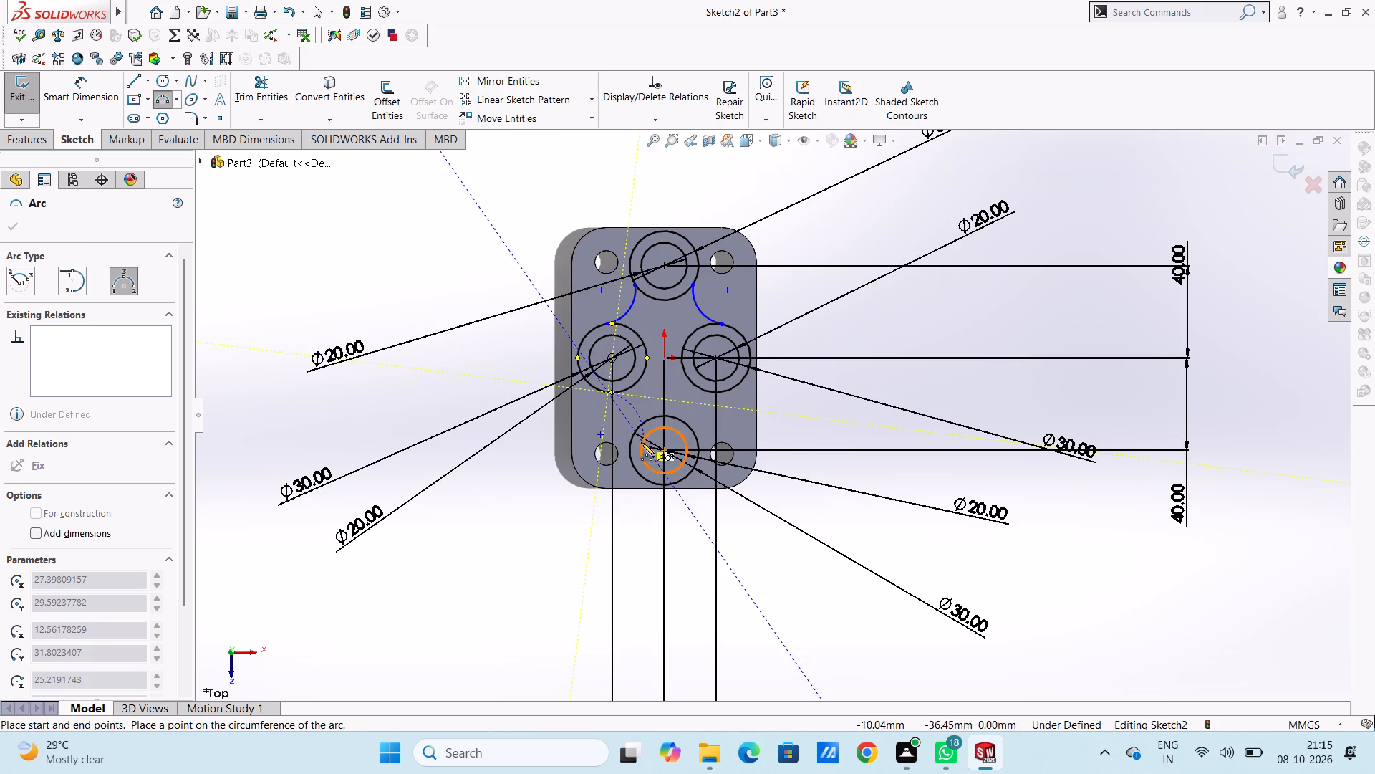
pyautogui.click(631, 439)
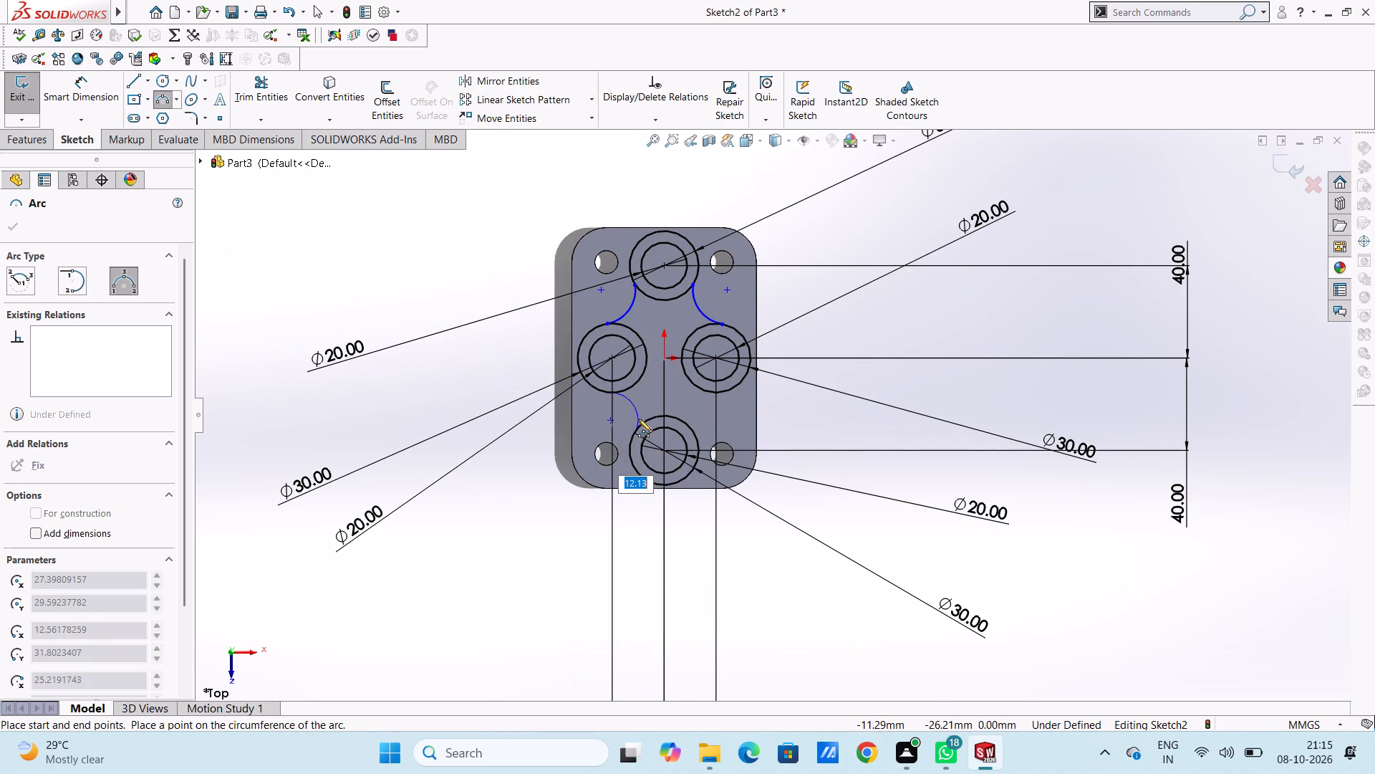
pyautogui.write('15')
pyautogui.press('Return')
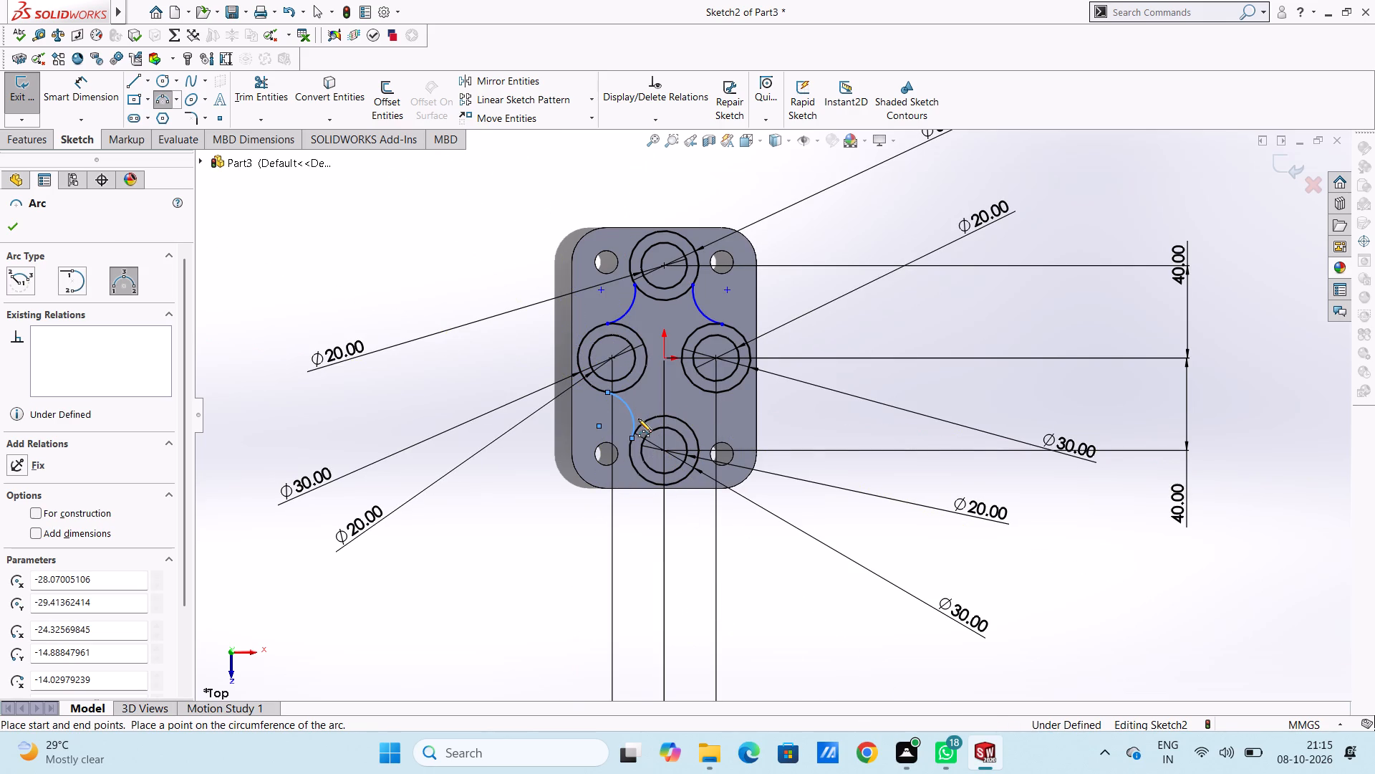
# Draw a 15 mm radius three-point arc joining the outer circles of the right and lower pairs, bulging towards the origin.
pyautogui.click(721, 393)
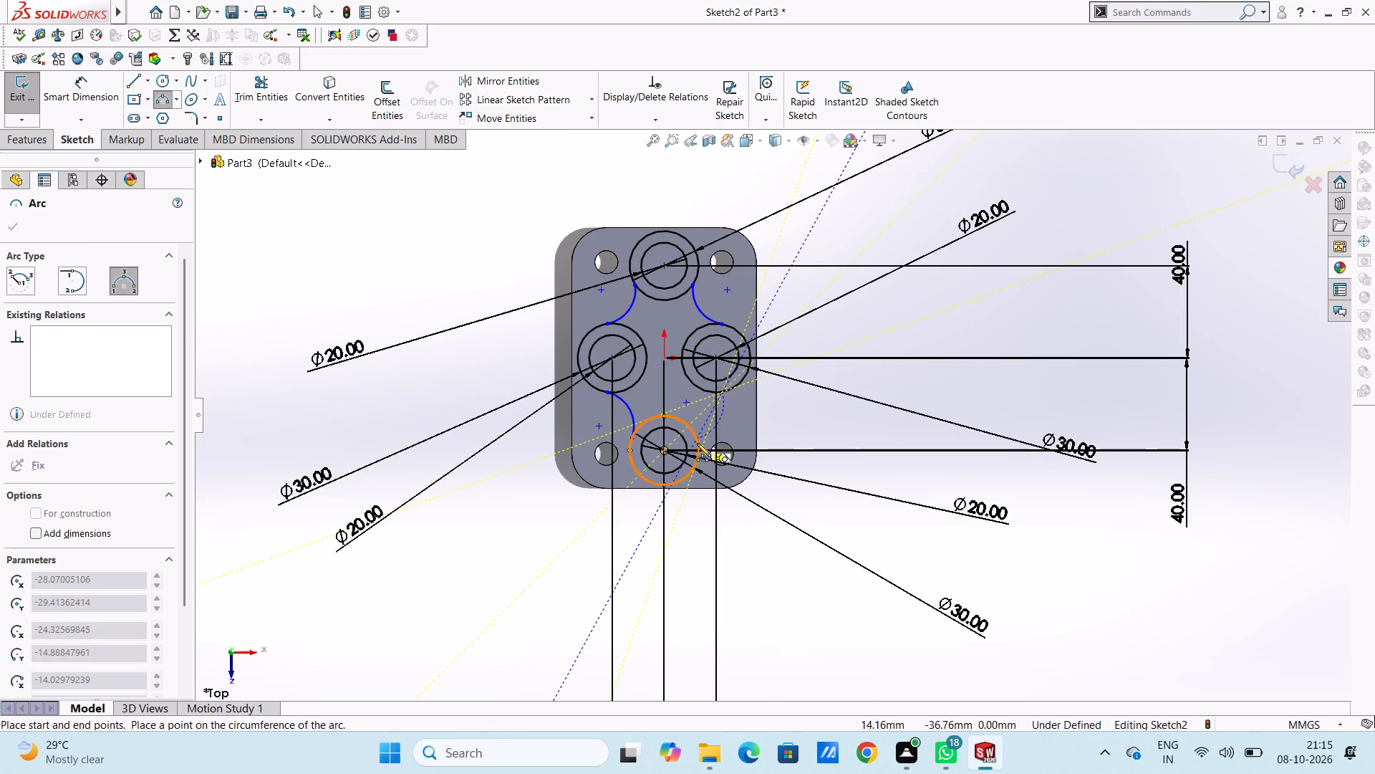
pyautogui.click(697, 443)
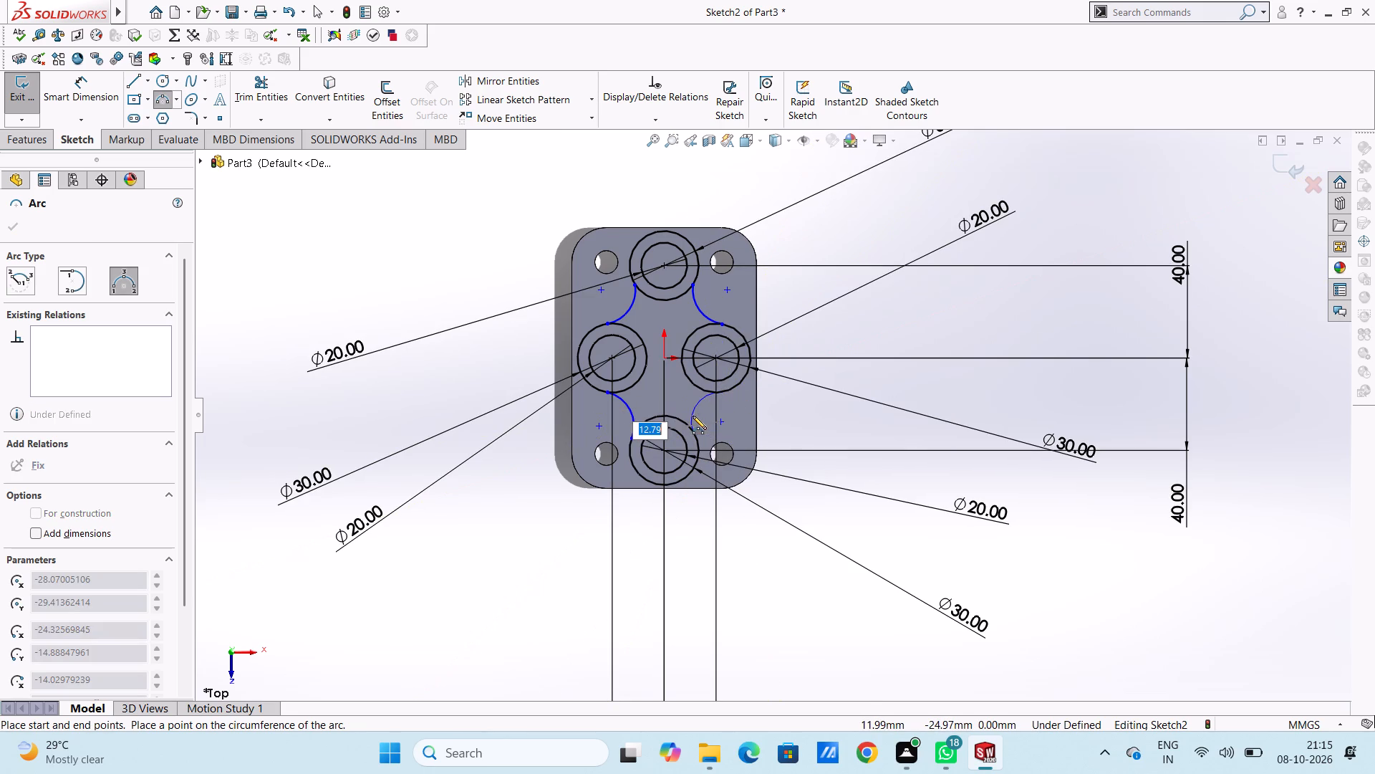
pyautogui.write('15')
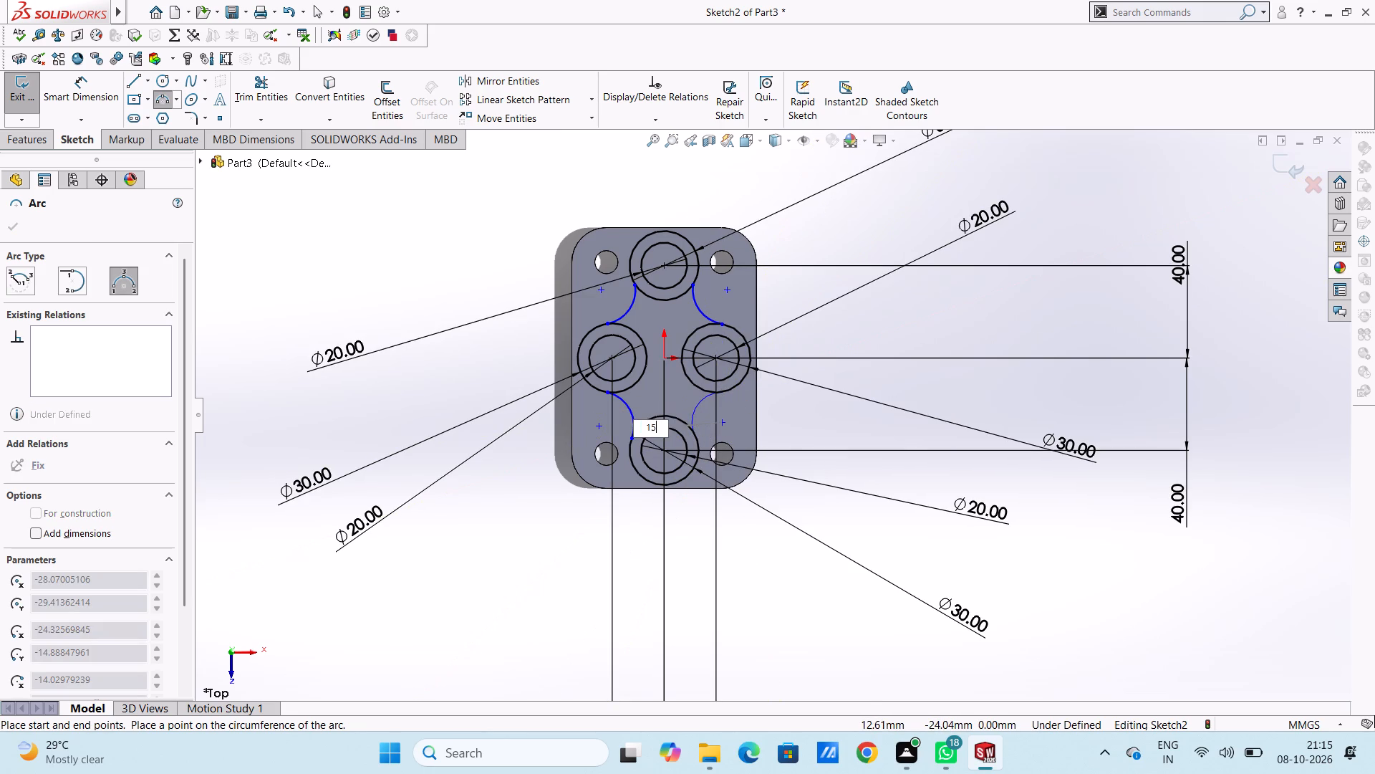
pyautogui.press('Return')
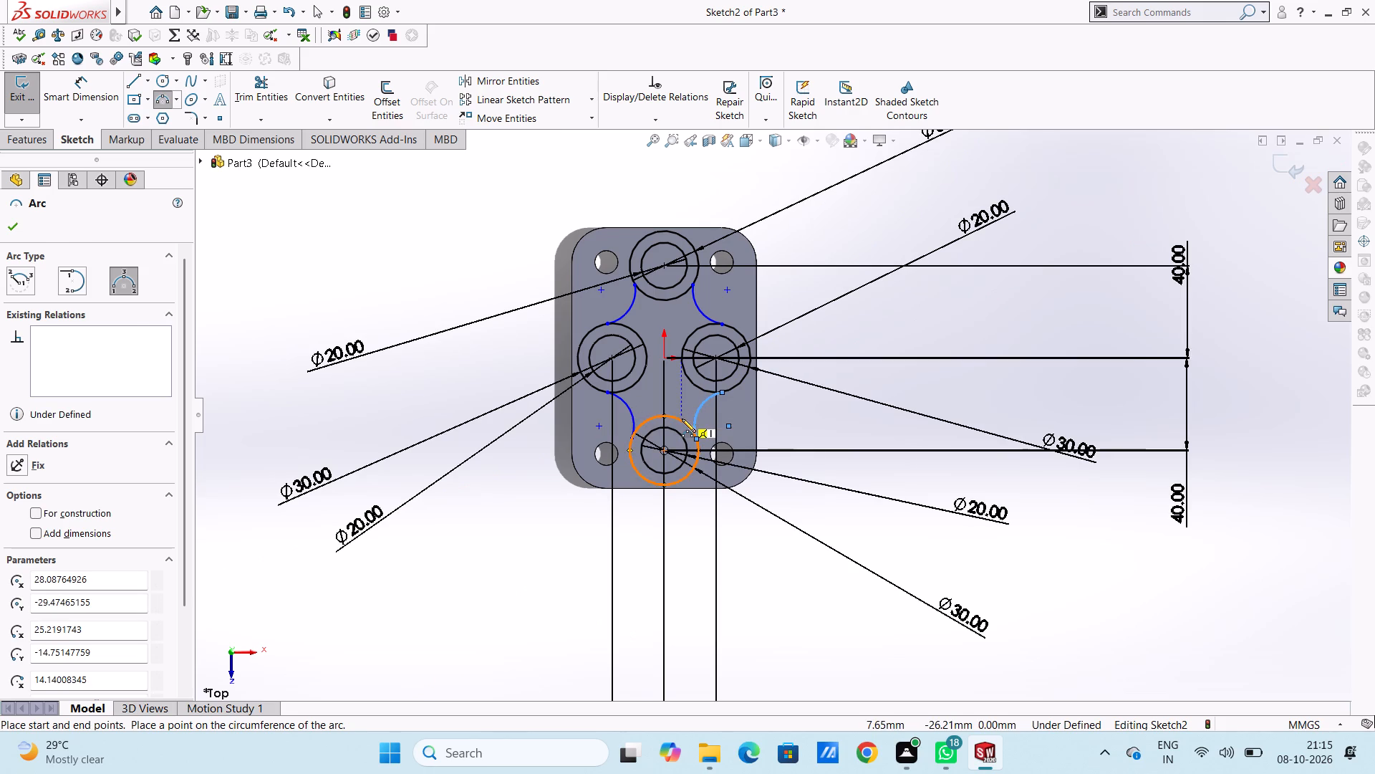
pyautogui.press('Escape')
pyautogui.press('Escape')
pyautogui.press('Escape')
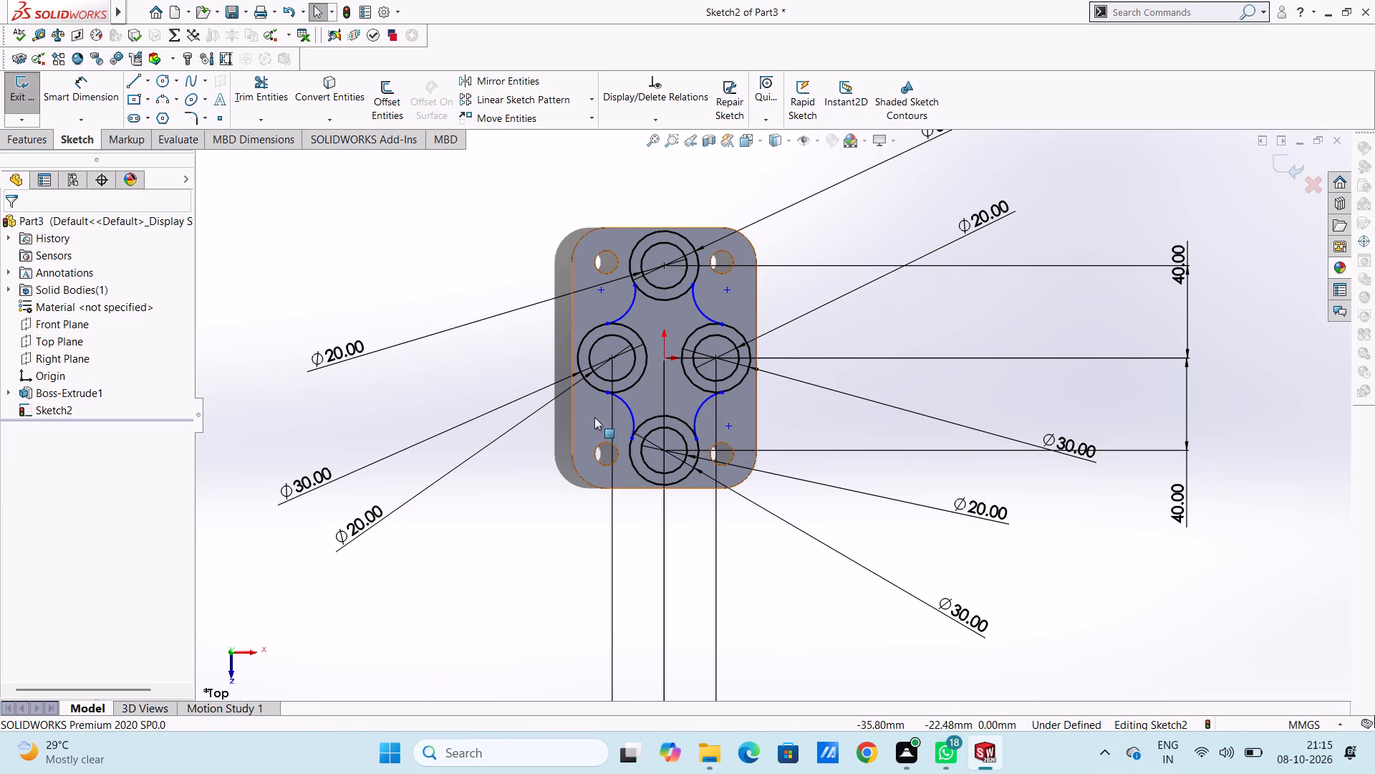
# Add a radius dimension to the arc between the upper and left pairs, placed outside the plate.
pyautogui.click(90, 78)
pyautogui.click(633, 306)
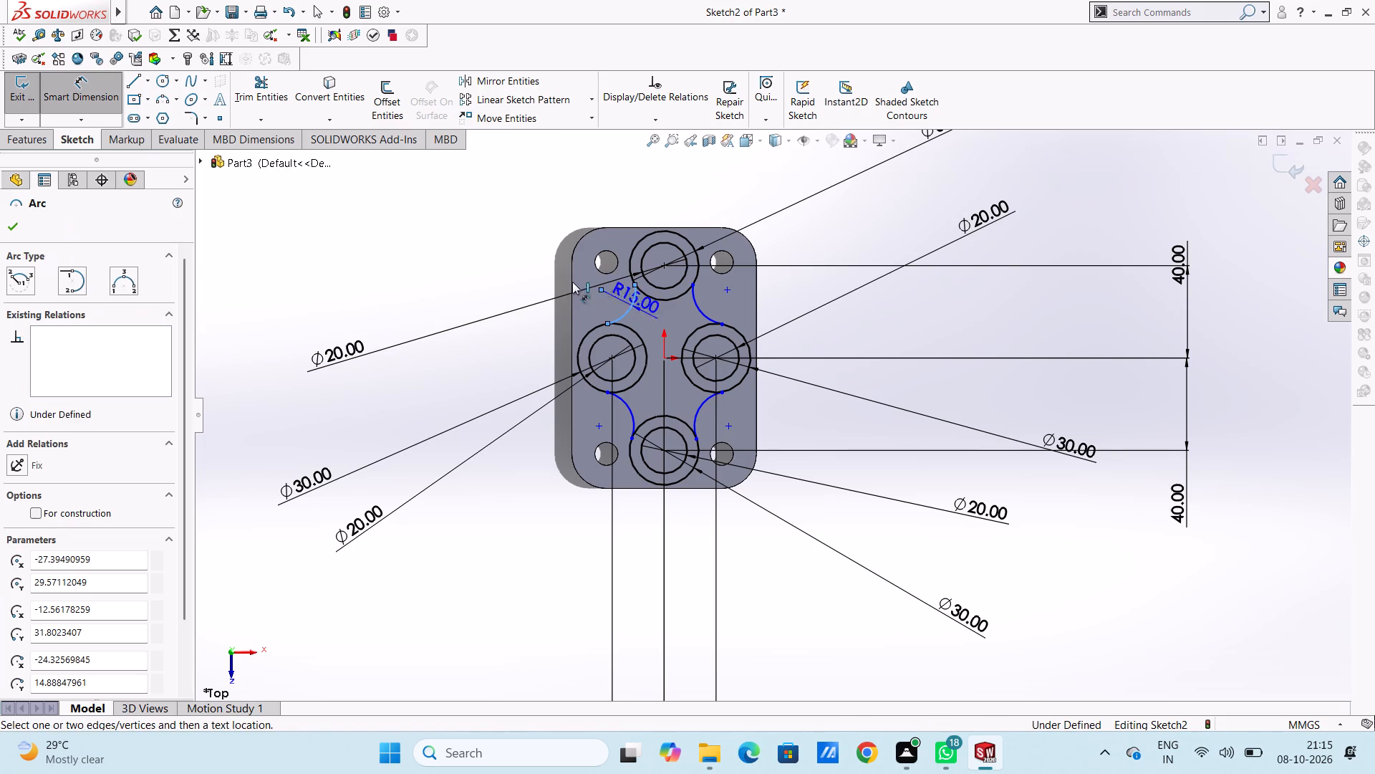
pyautogui.scroll(3, 568, 277)
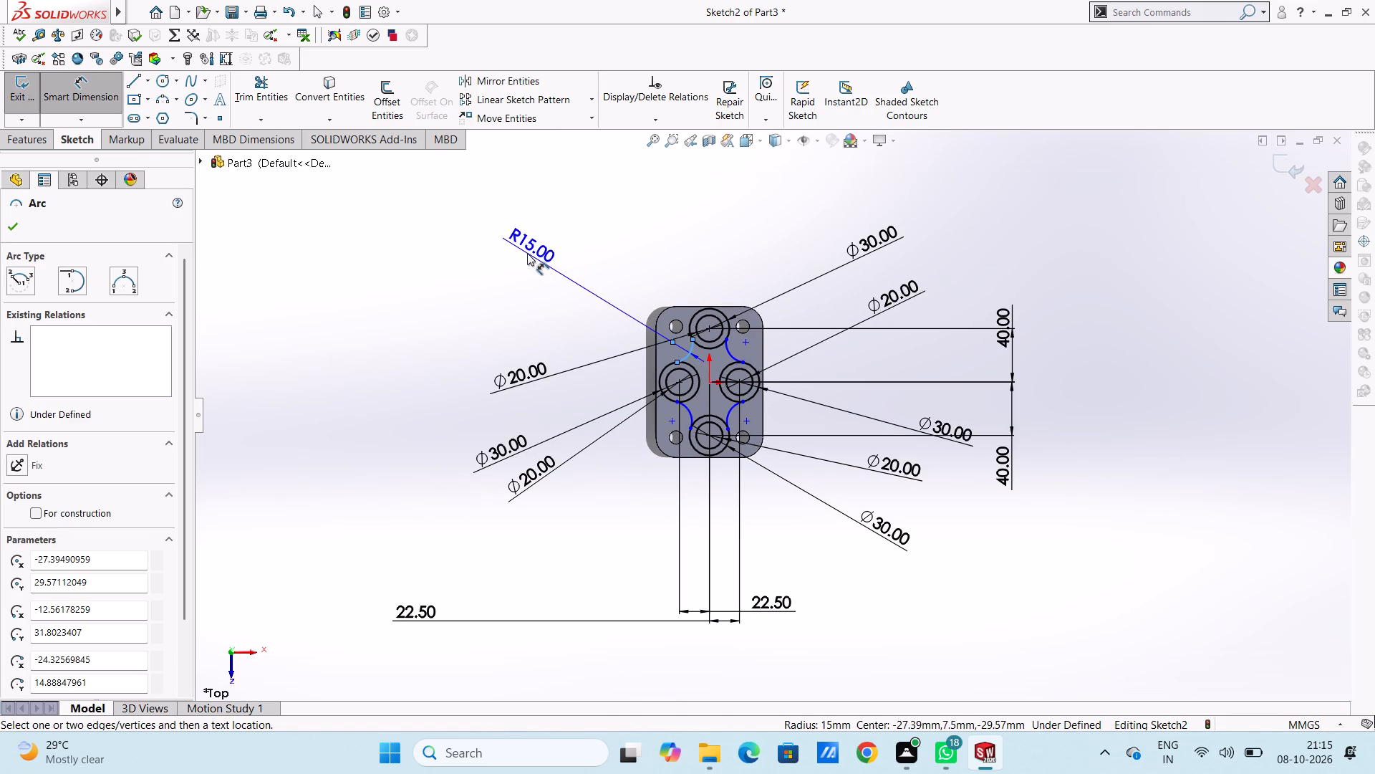
pyautogui.click(527, 252)
pyautogui.click(463, 235)
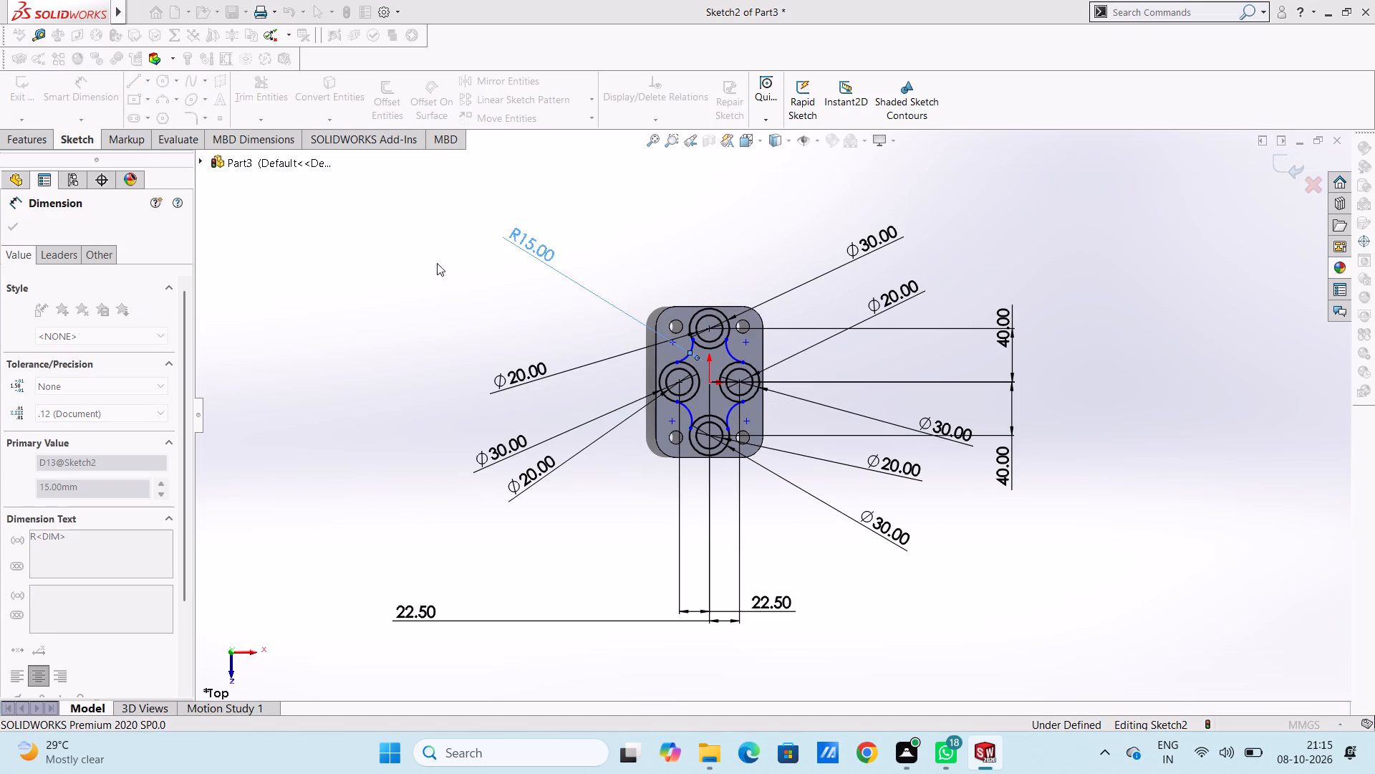
pyautogui.click(430, 267)
# Add a radius dimension to the arc between the upper and right pairs, placed outside the plate.
pyautogui.click(730, 348)
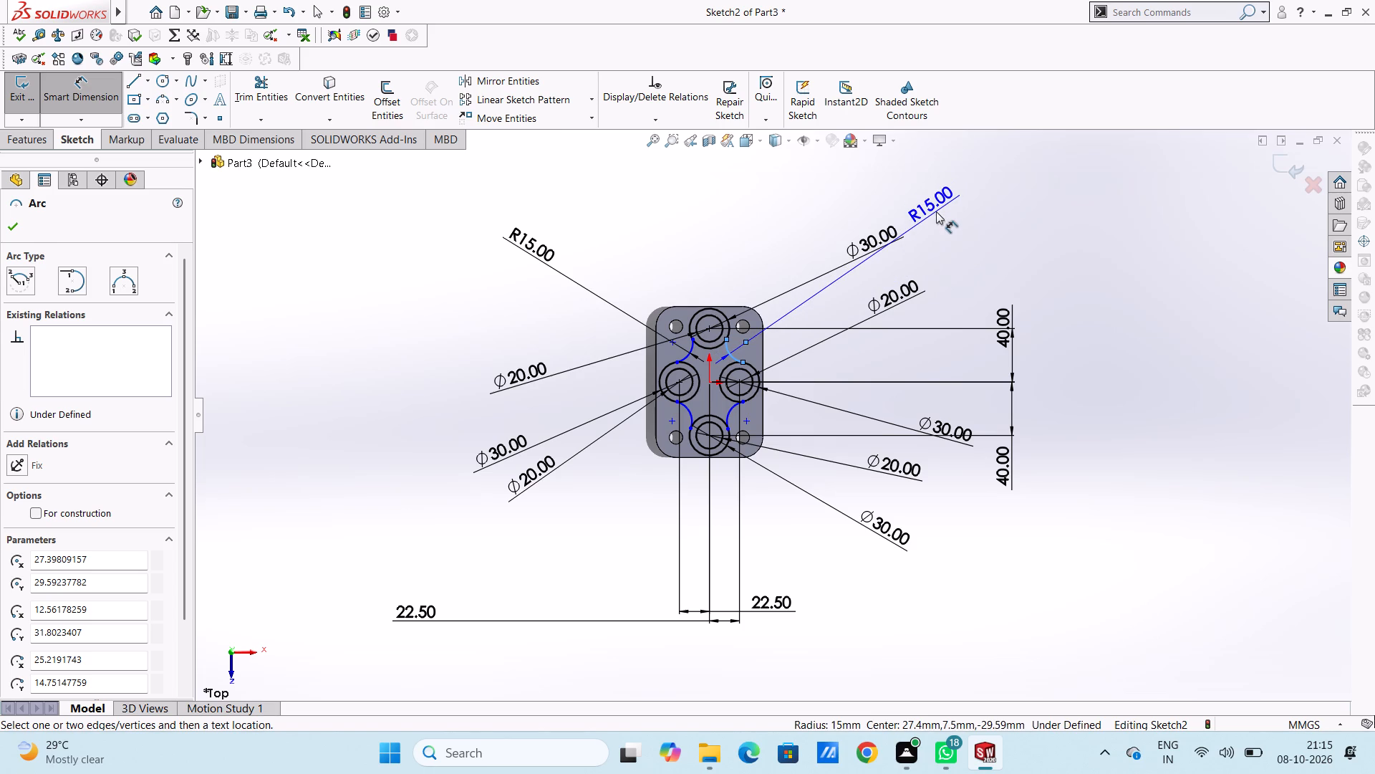
pyautogui.click(936, 211)
pyautogui.click(872, 196)
pyautogui.click(803, 208)
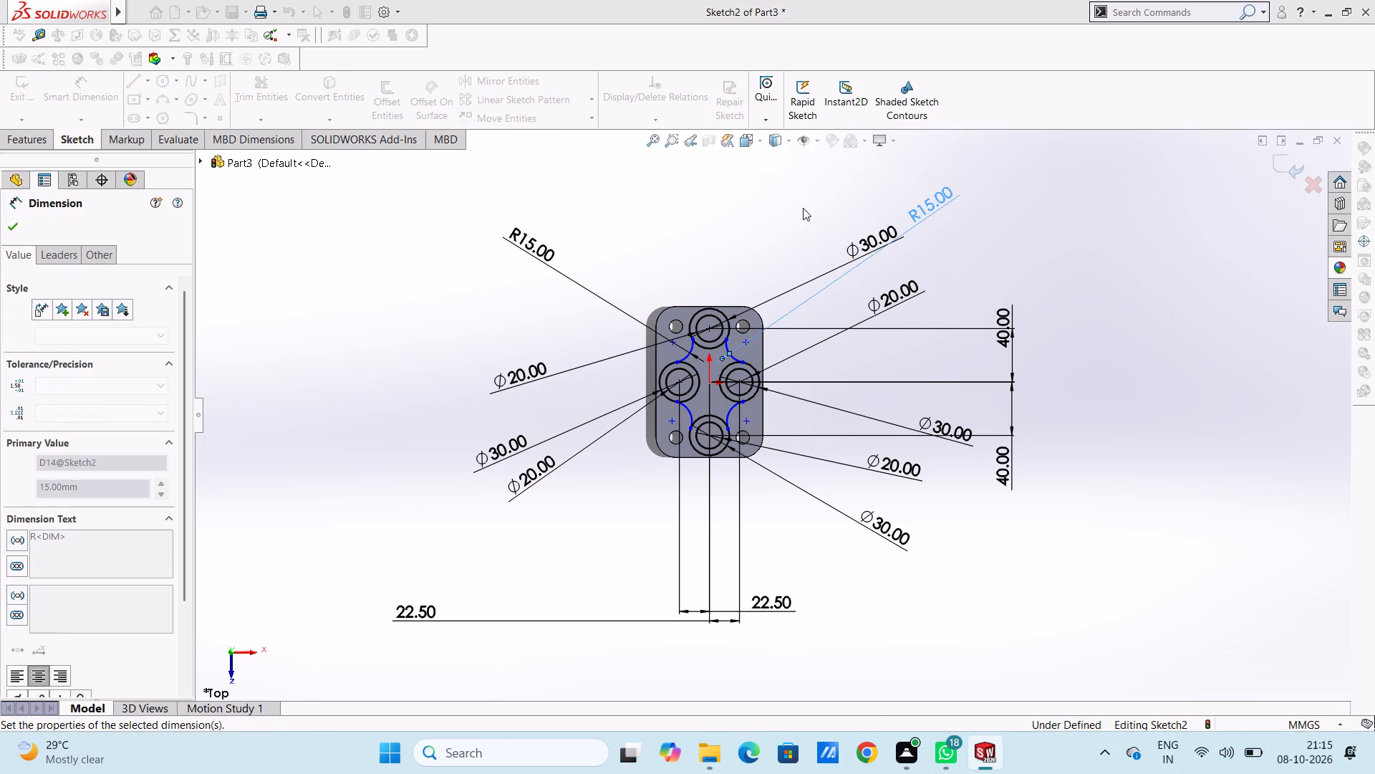
# Add a radius dimension to the arc between the right and lower circle pairs, placed outside the plate.
pyautogui.scroll(-3, 753, 424)
pyautogui.click(712, 406)
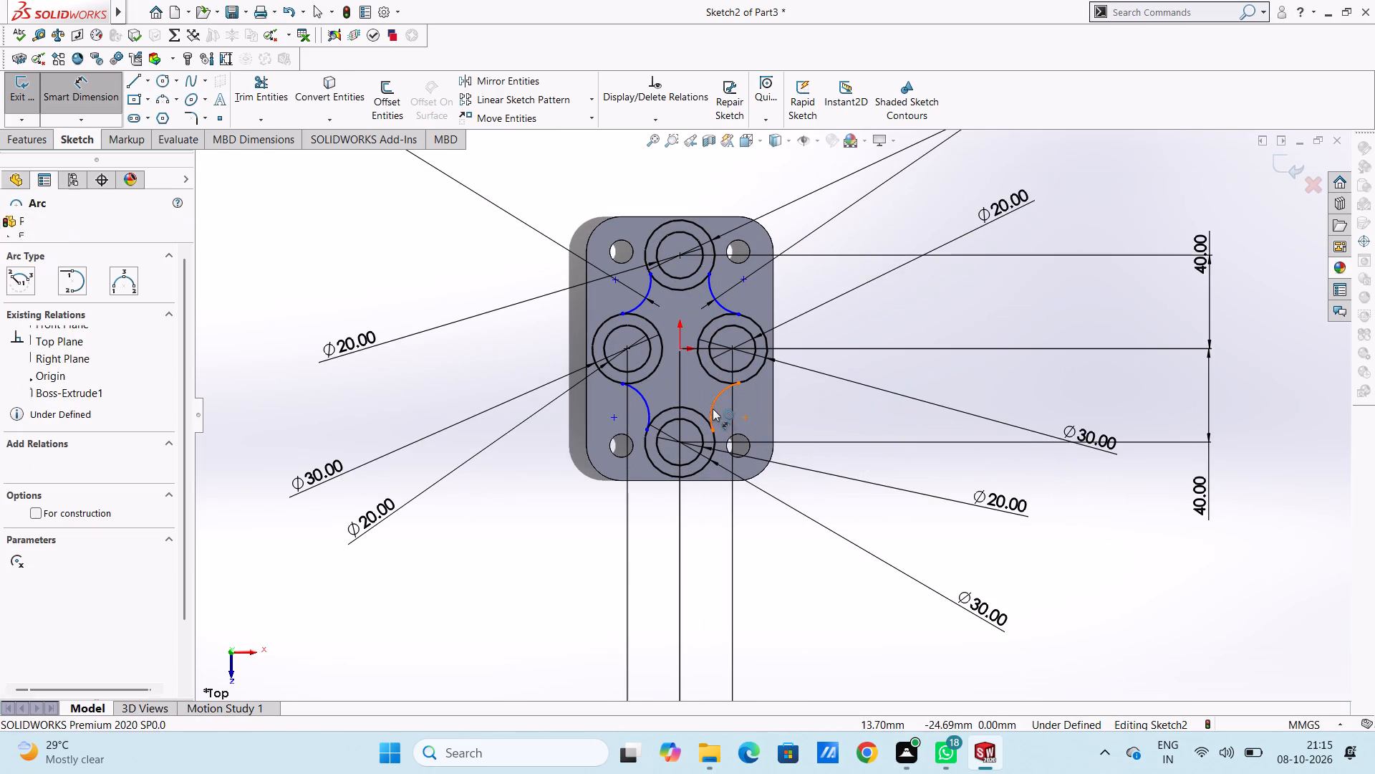
pyautogui.scroll(3, 864, 512)
pyautogui.click(959, 549)
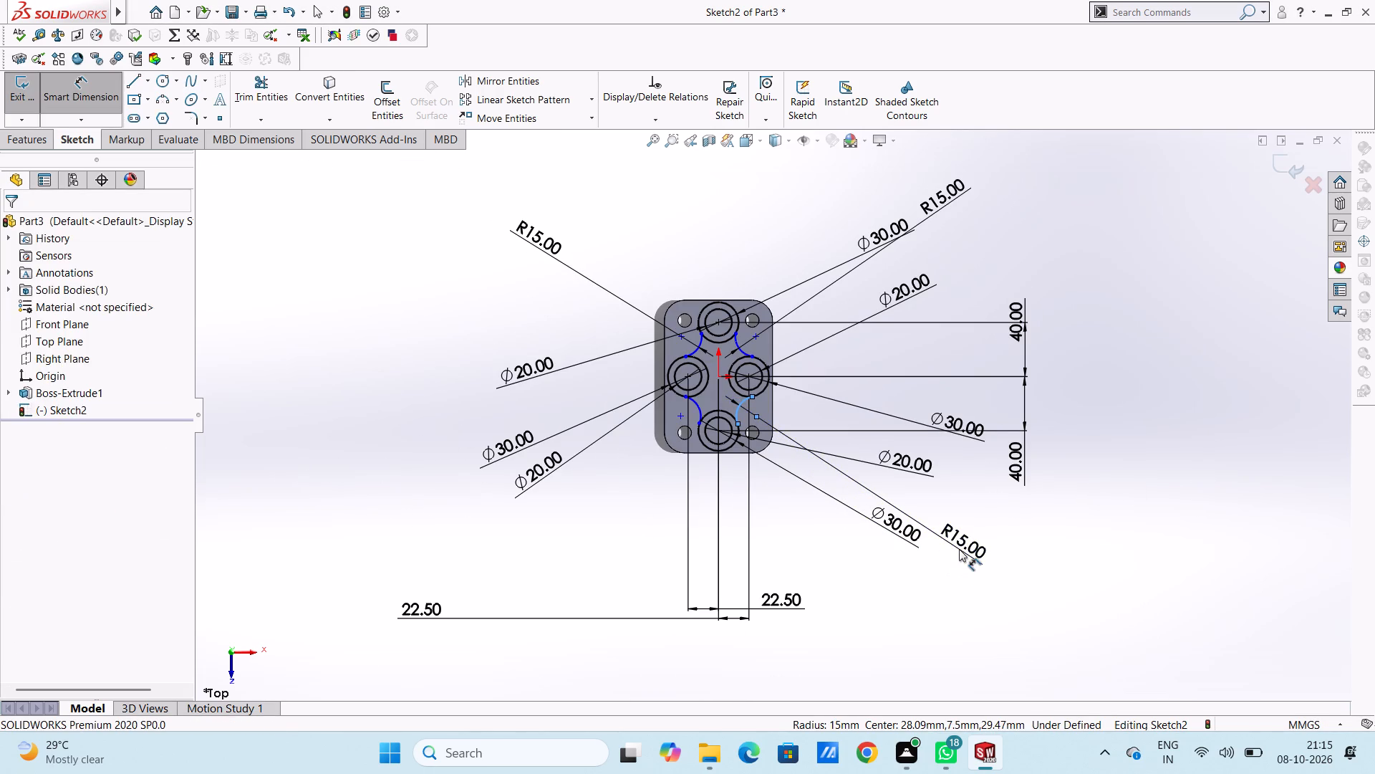
pyautogui.click(901, 528)
pyautogui.click(846, 538)
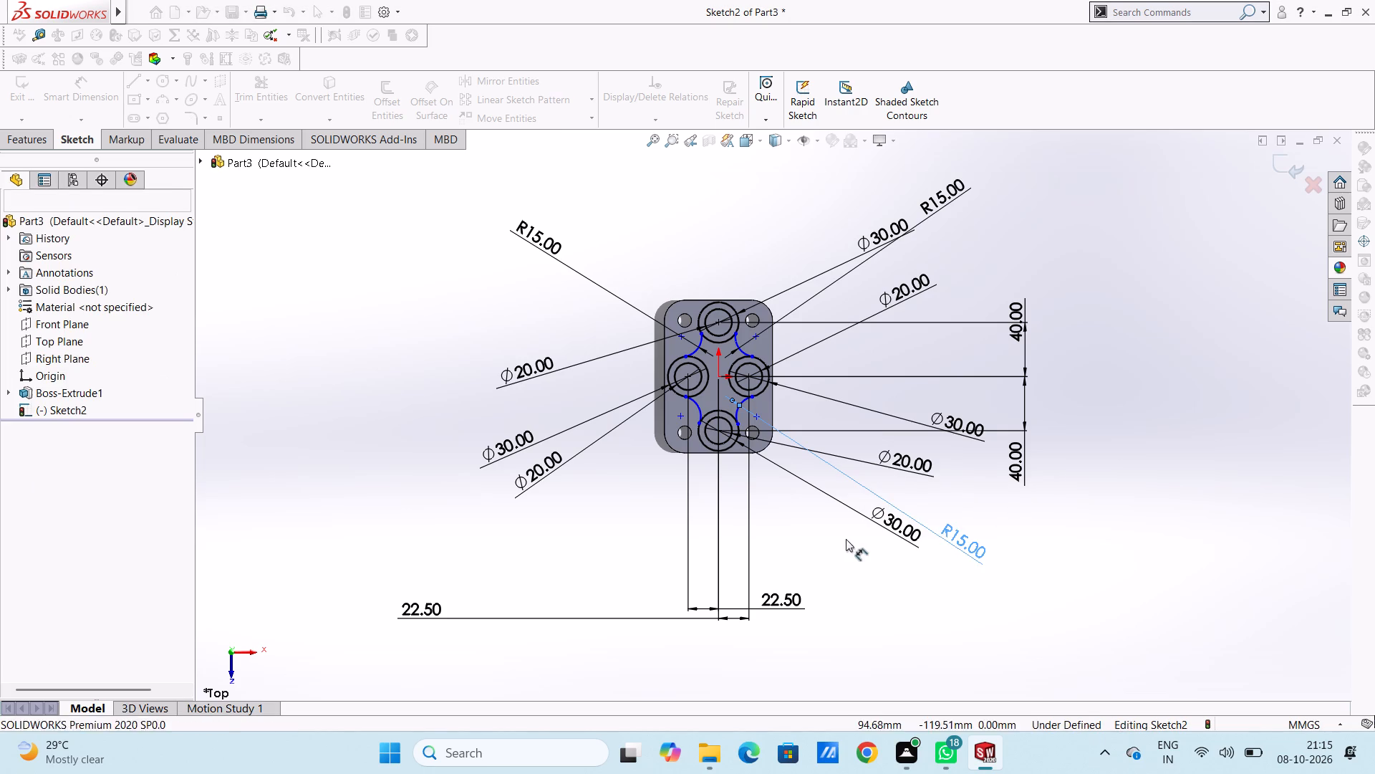
# Add a radius dimension to the arc between the left and lower circle pairs, placed outside the plate.
pyautogui.click(697, 409)
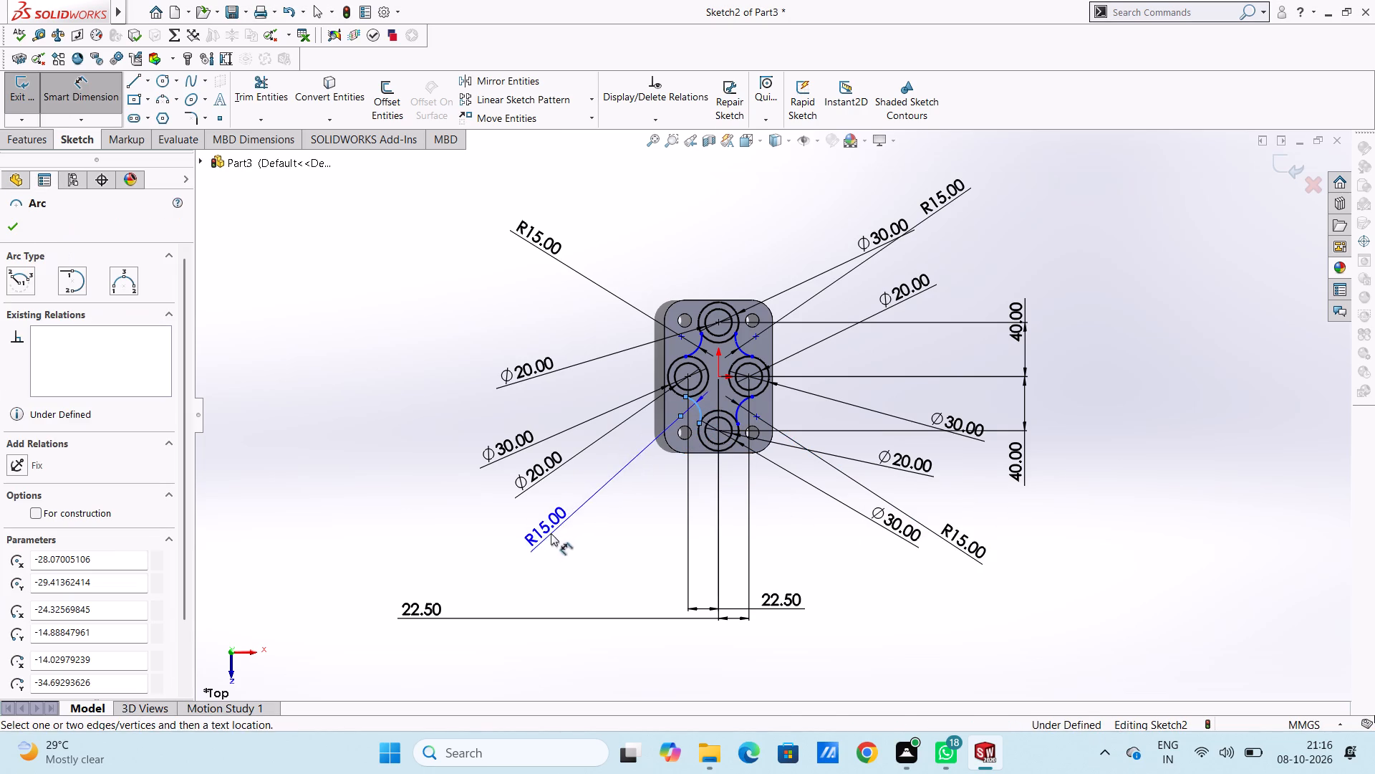
pyautogui.click(522, 525)
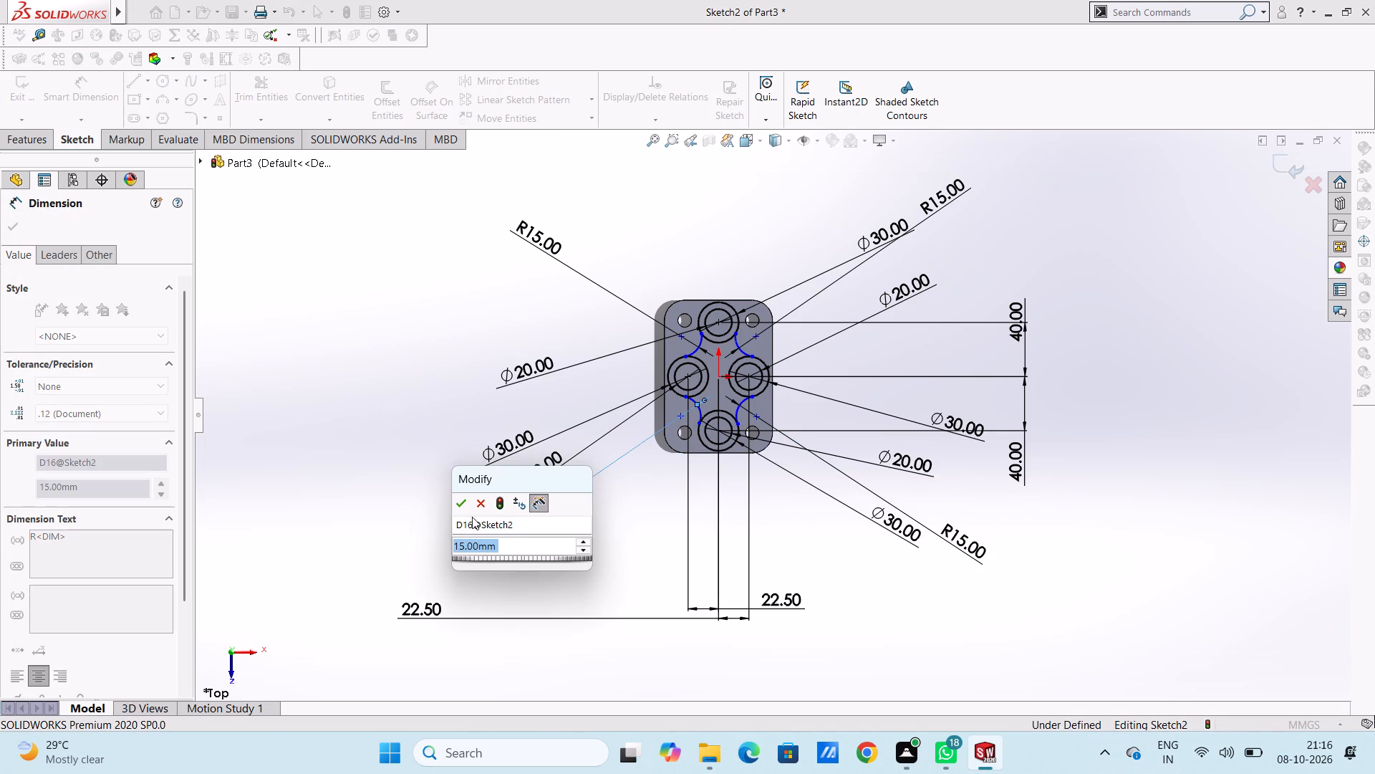
pyautogui.click(461, 511)
pyautogui.click(434, 496)
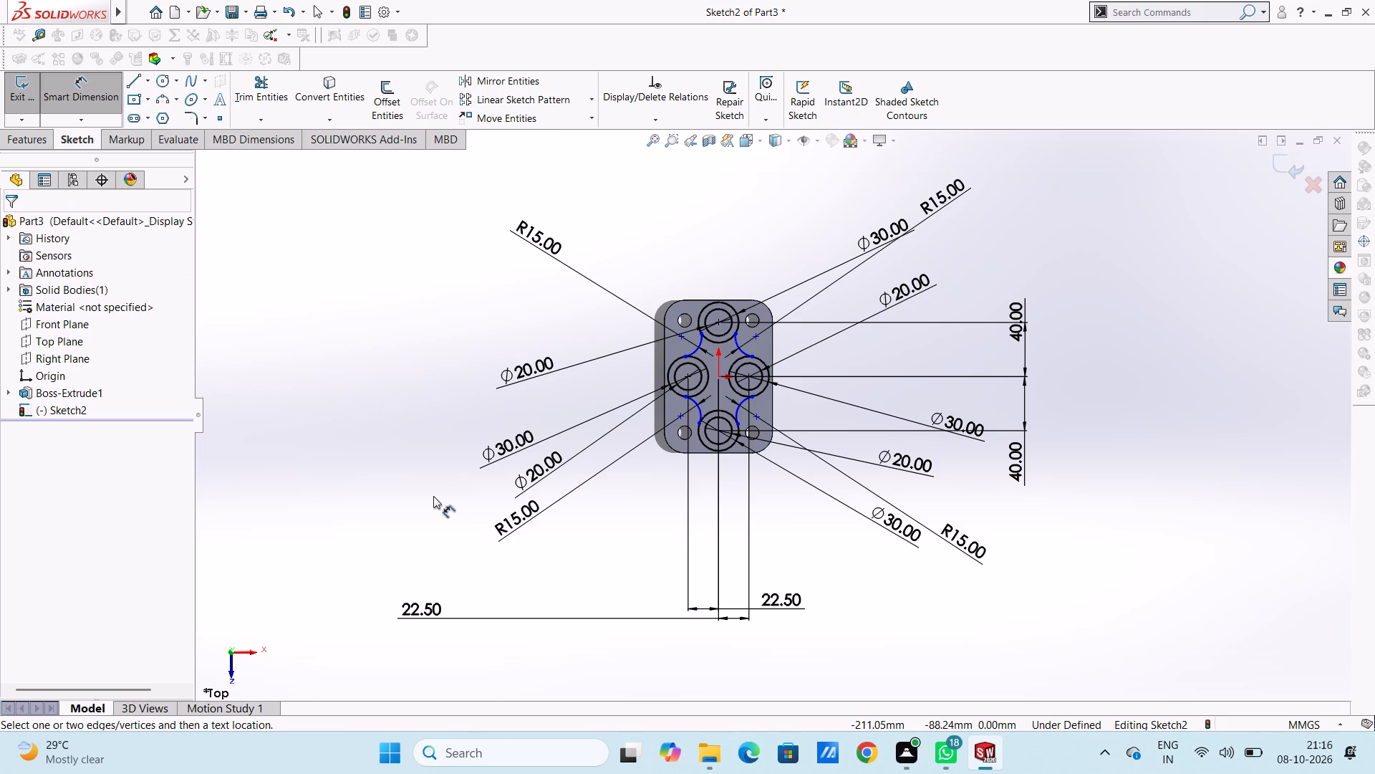
pyautogui.press('Escape')
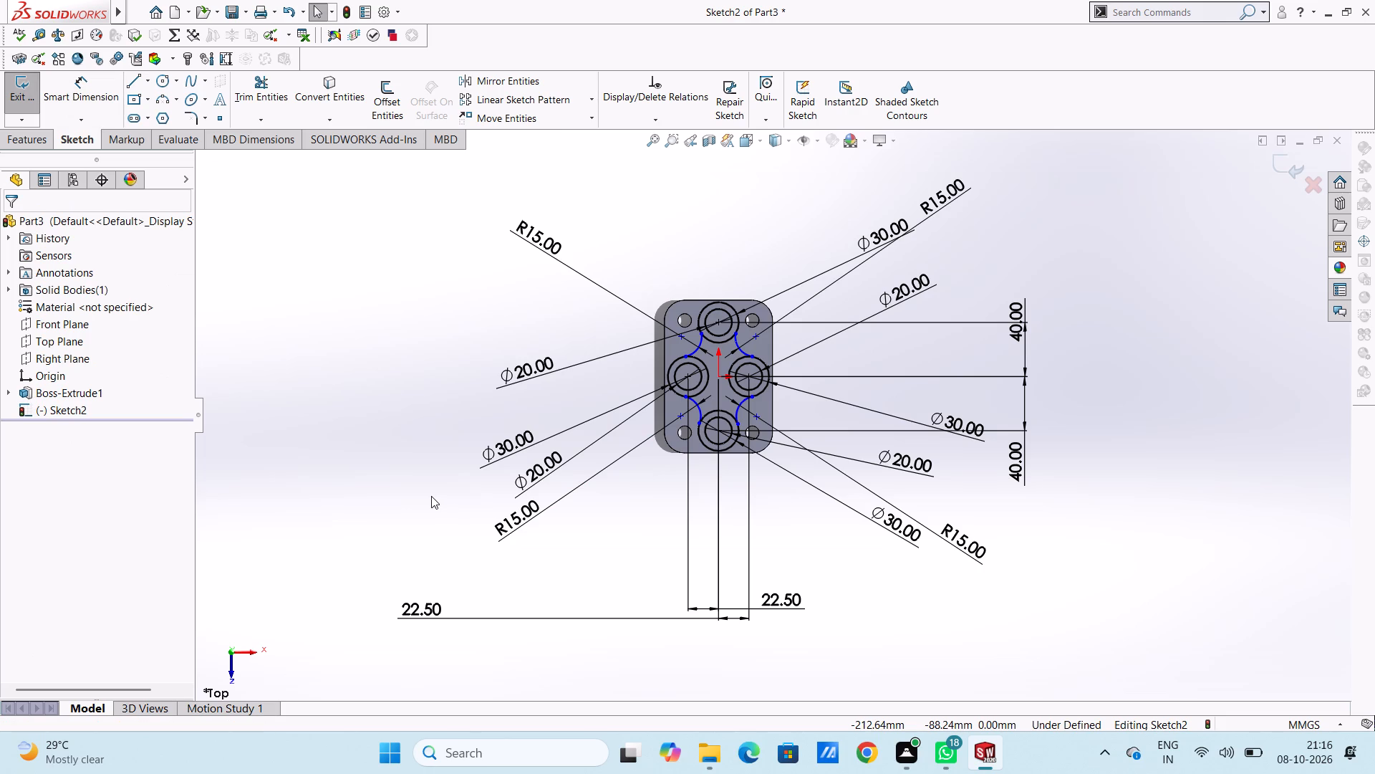
# Make the arc between the upper and left circle pairs tangent to both of their outer circles.
pyautogui.scroll(-4, 750, 358)
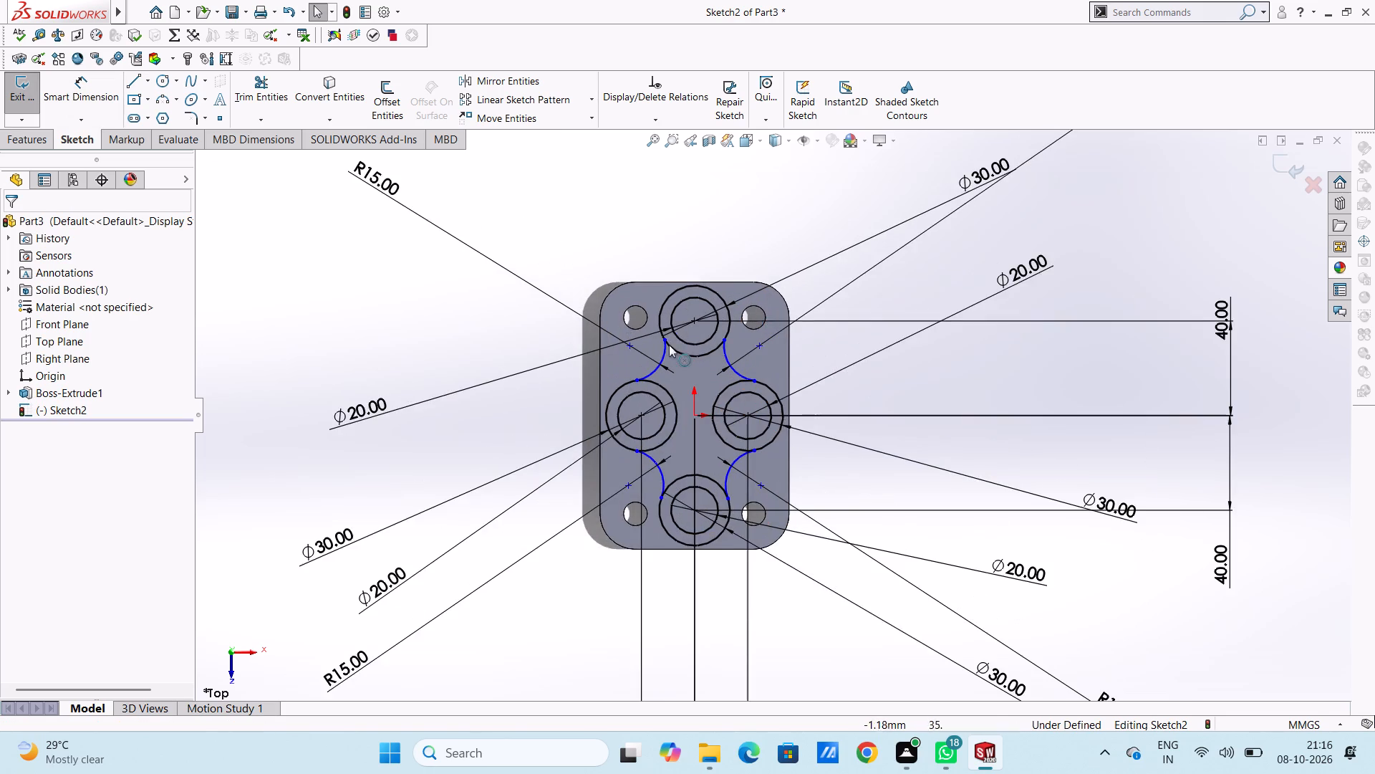
pyautogui.scroll(-7, 669, 381)
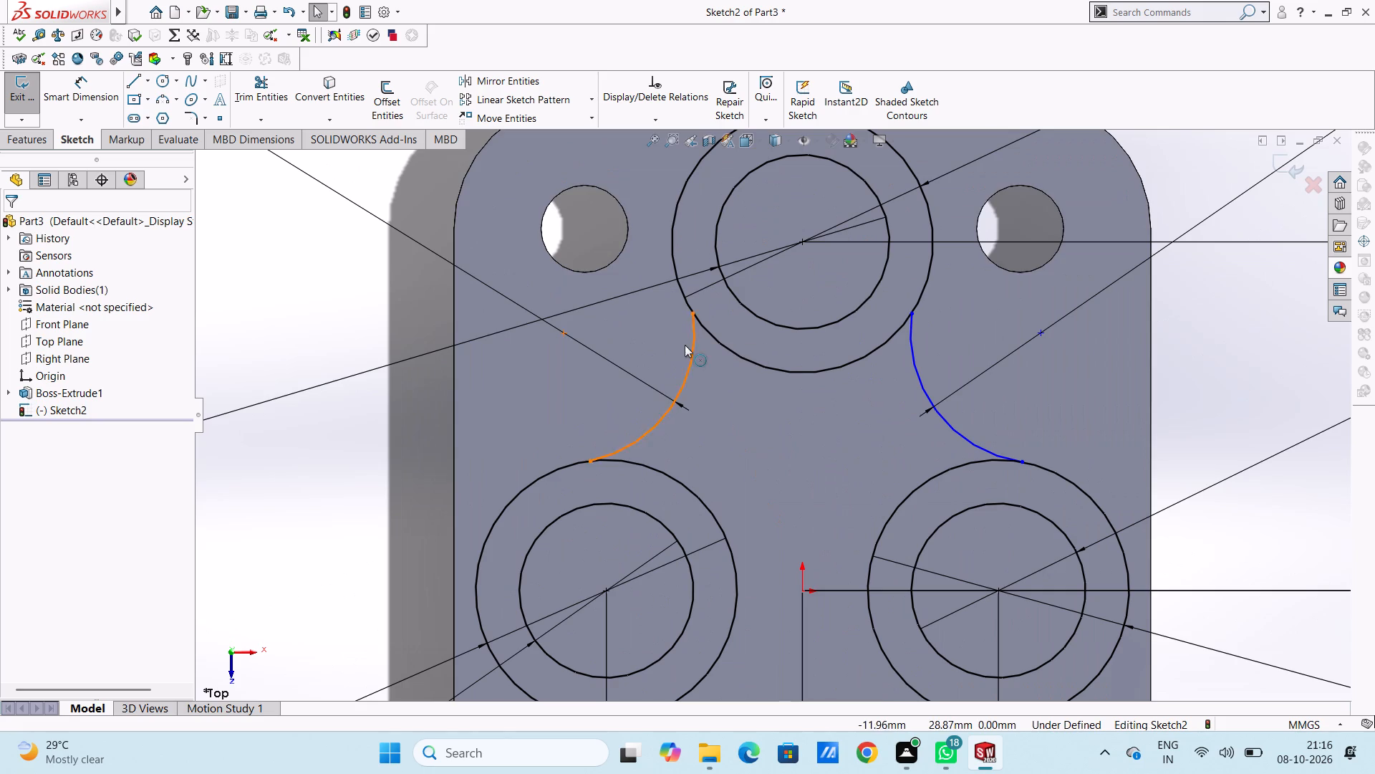
pyautogui.click(693, 349)
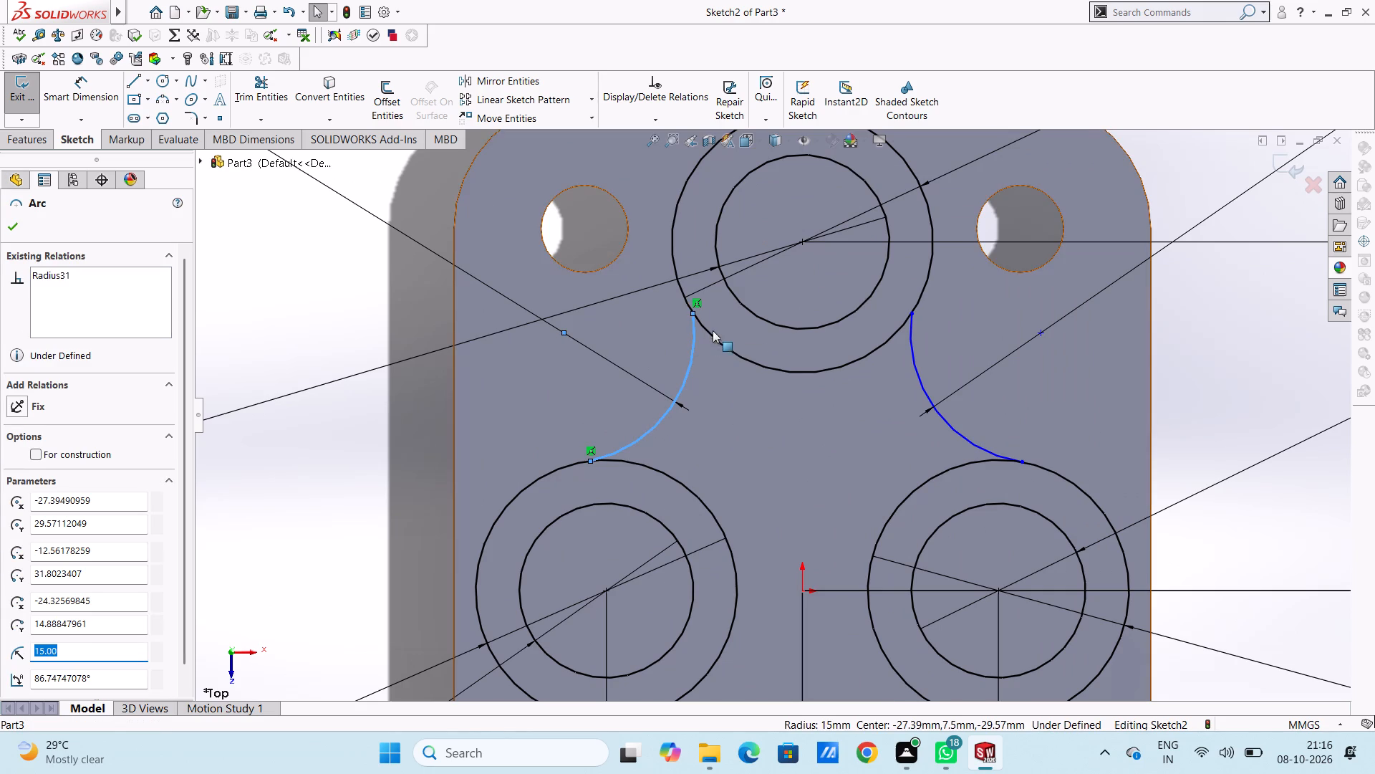
pyautogui.keyDown('ctrl'); pyautogui.click(713, 338); pyautogui.keyUp('ctrl')
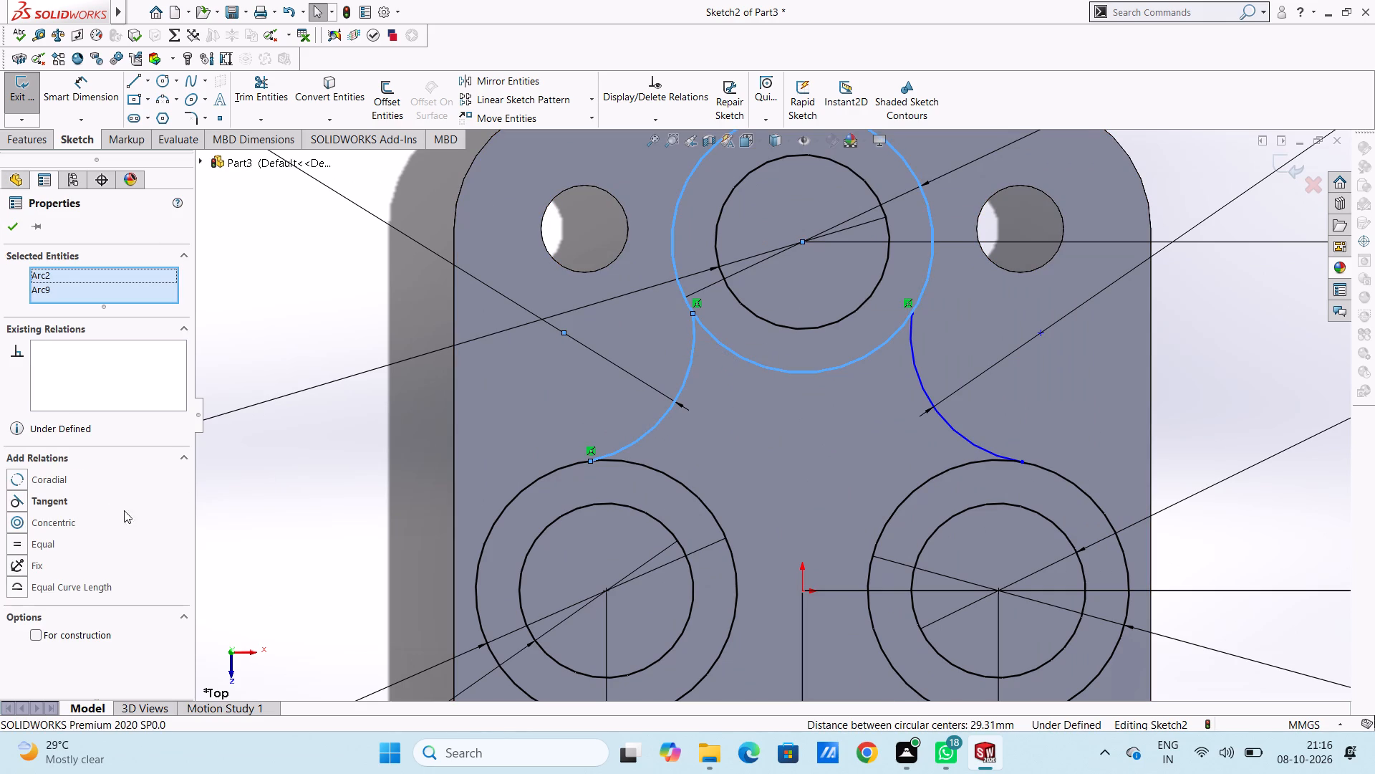
pyautogui.click(11, 502)
pyautogui.click(288, 463)
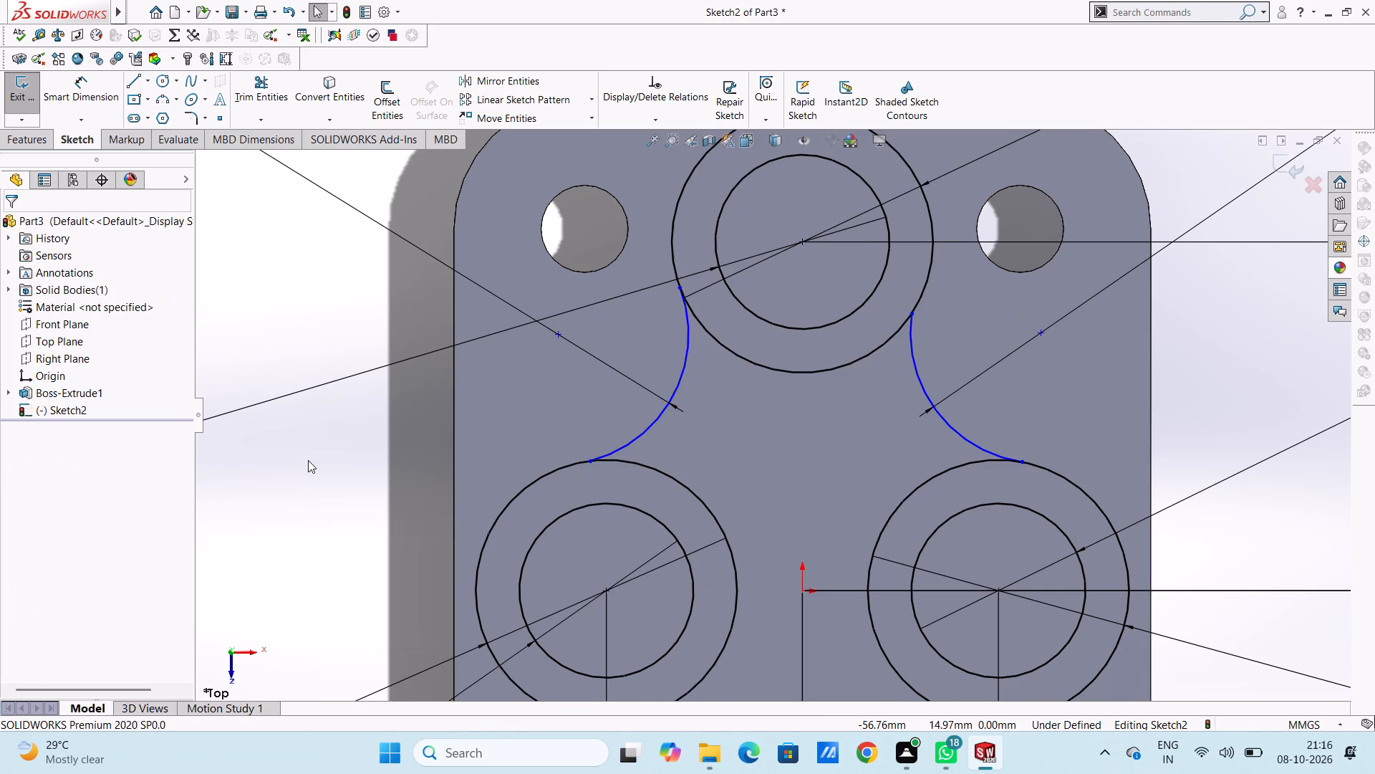
pyautogui.click(632, 439)
pyautogui.keyDown('ctrl'); pyautogui.click(636, 466); pyautogui.keyUp('ctrl')
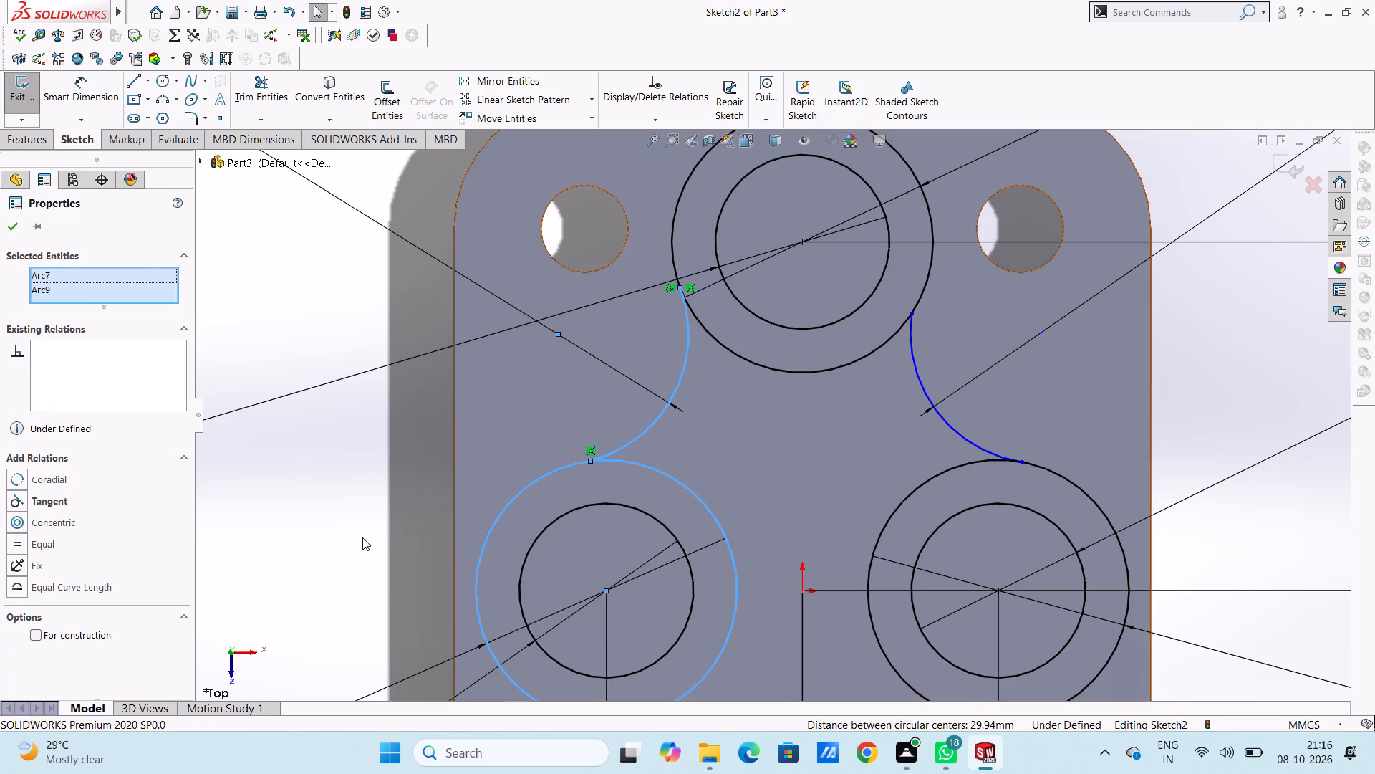
pyautogui.click(21, 497)
pyautogui.click(329, 462)
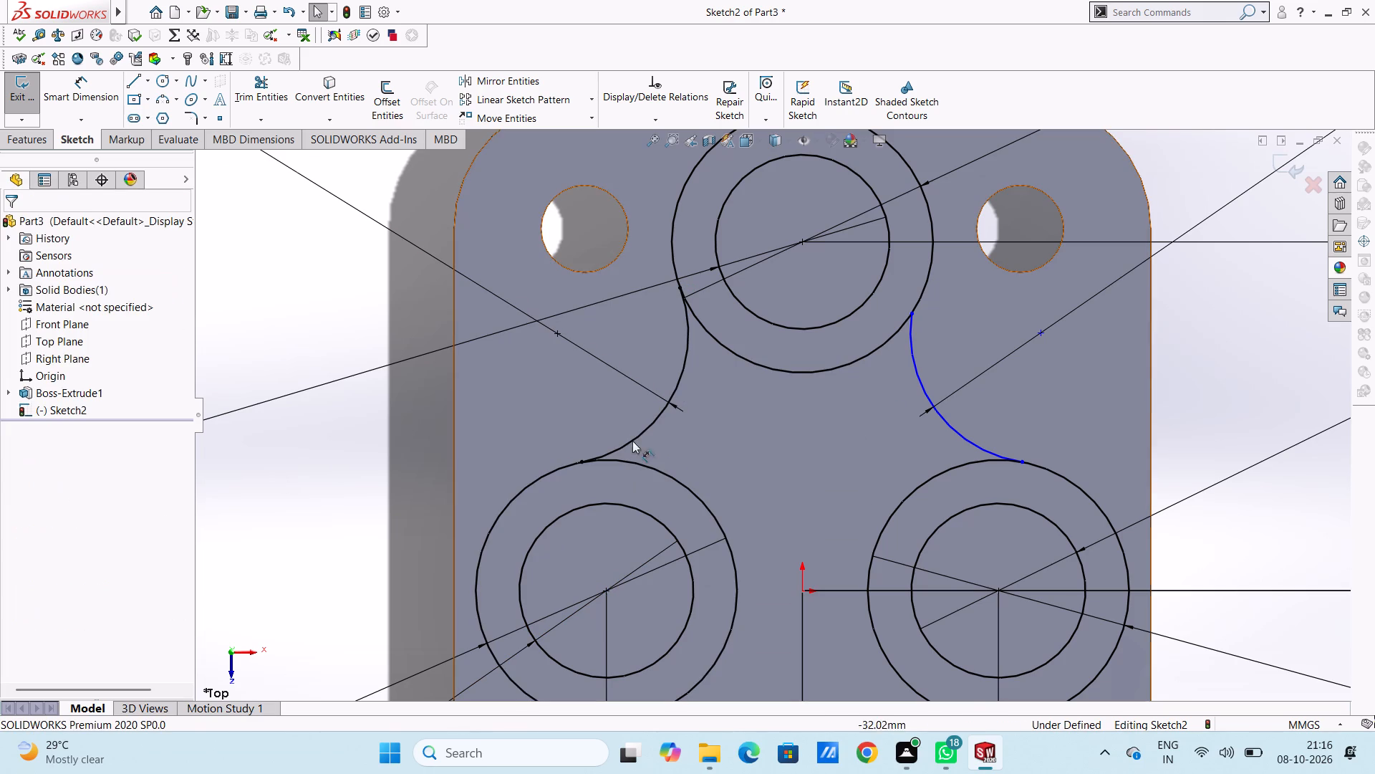
# Make the arc between the upper and right circle pairs tangent to both of their outer circles.
pyautogui.click(914, 360)
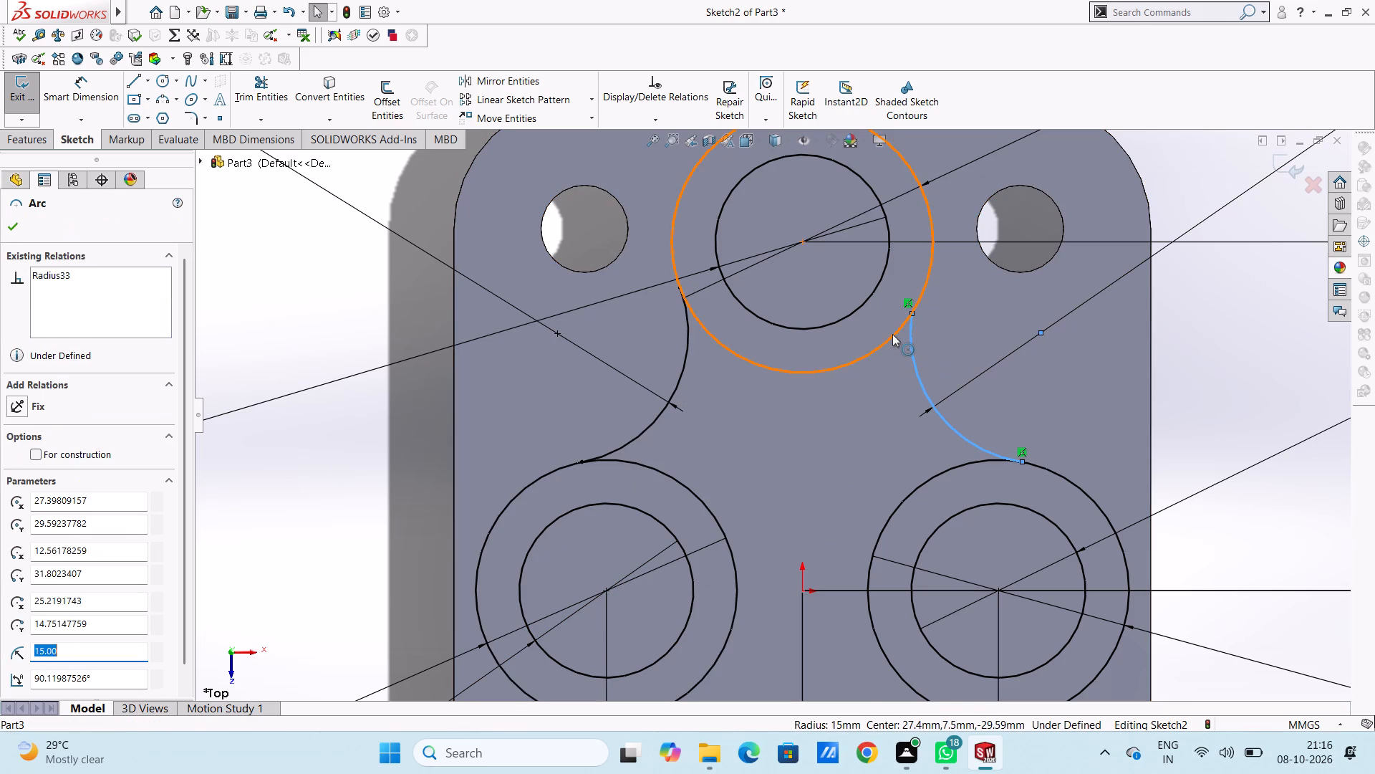
pyautogui.keyDown('ctrl'); pyautogui.click(892, 334); pyautogui.keyUp('ctrl')
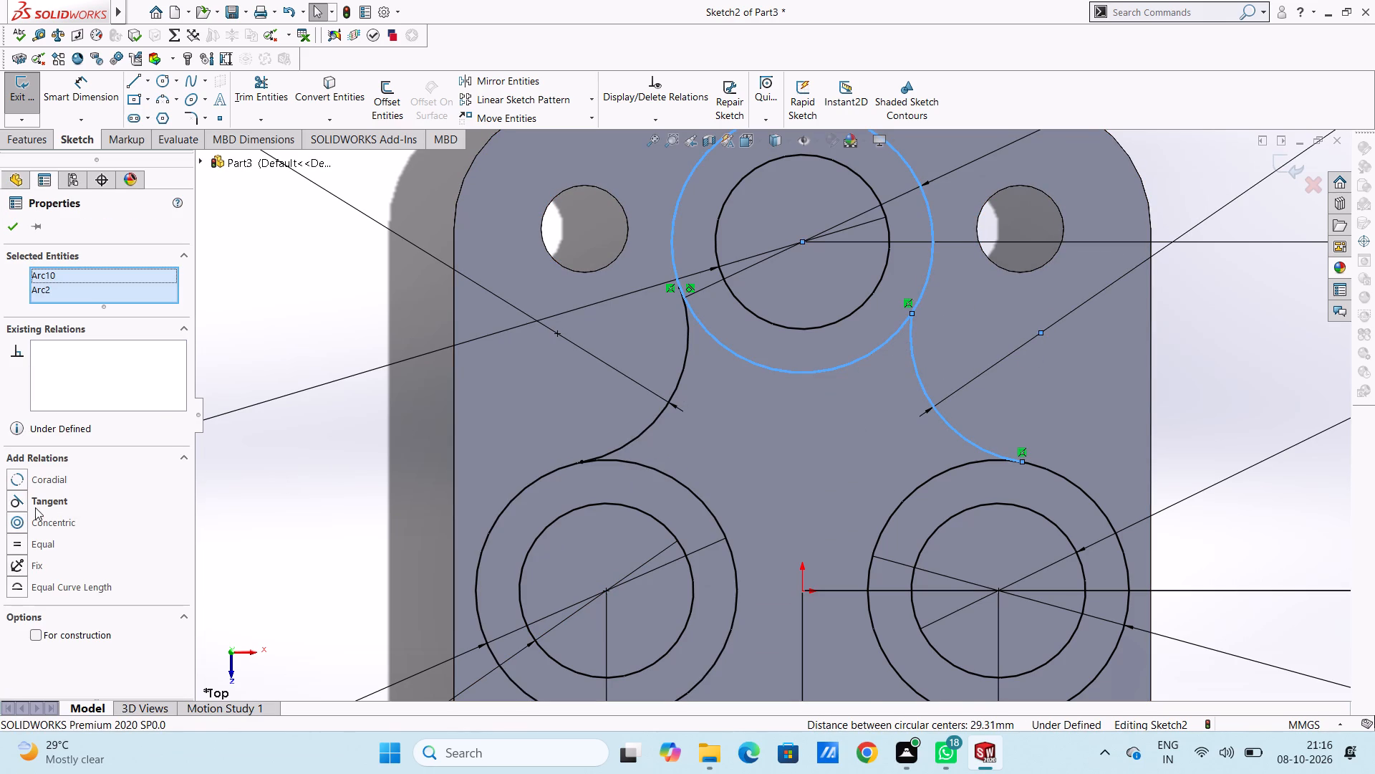
pyautogui.click(24, 505)
pyautogui.click(311, 492)
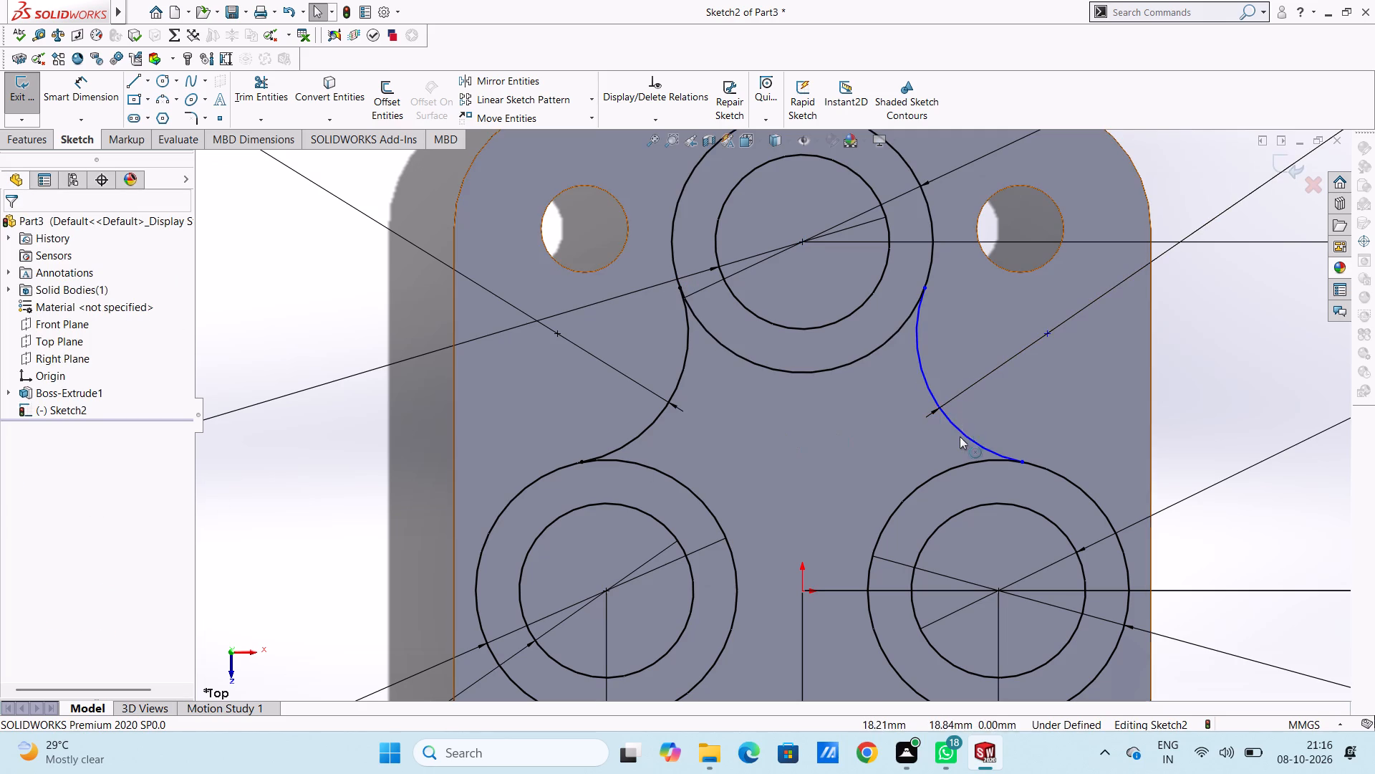
pyautogui.click(960, 434)
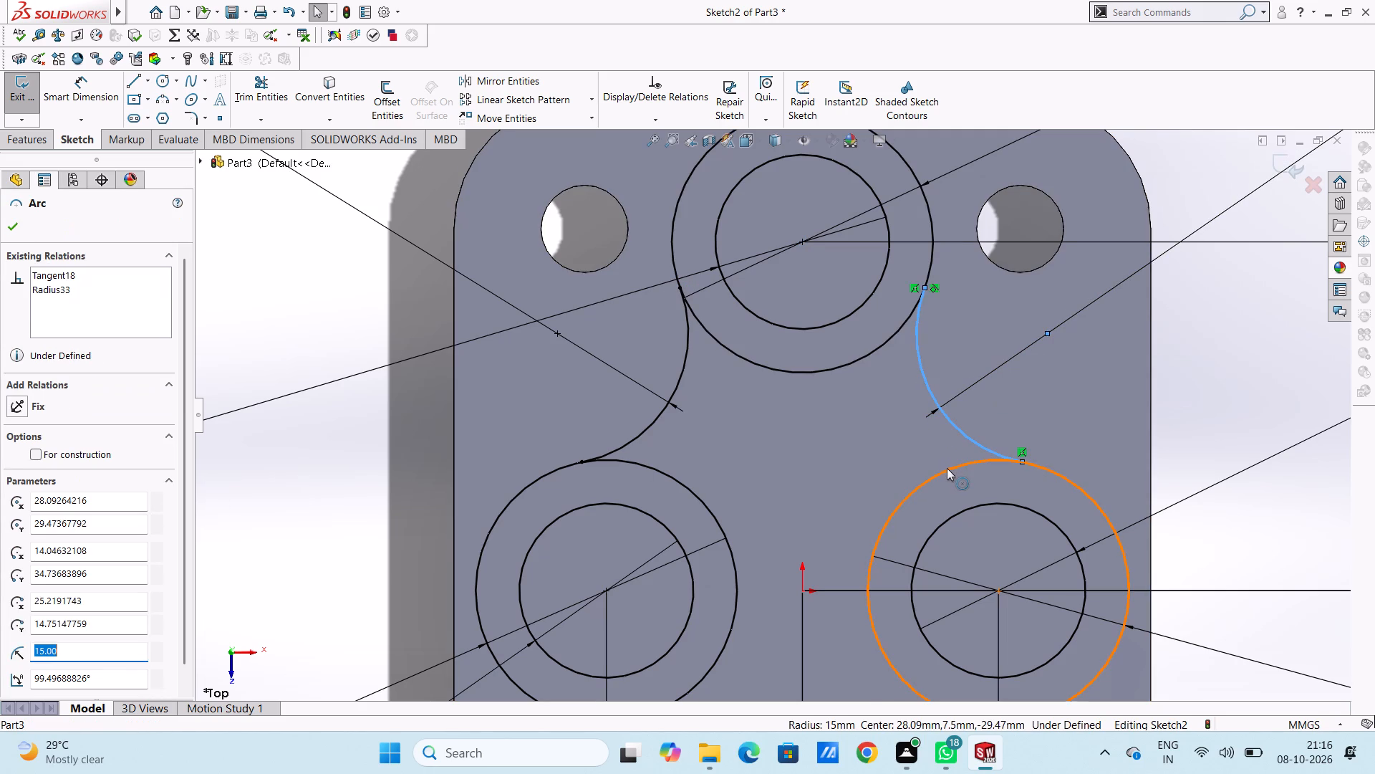
pyautogui.keyDown('ctrl'); pyautogui.click(947, 468); pyautogui.keyUp('ctrl')
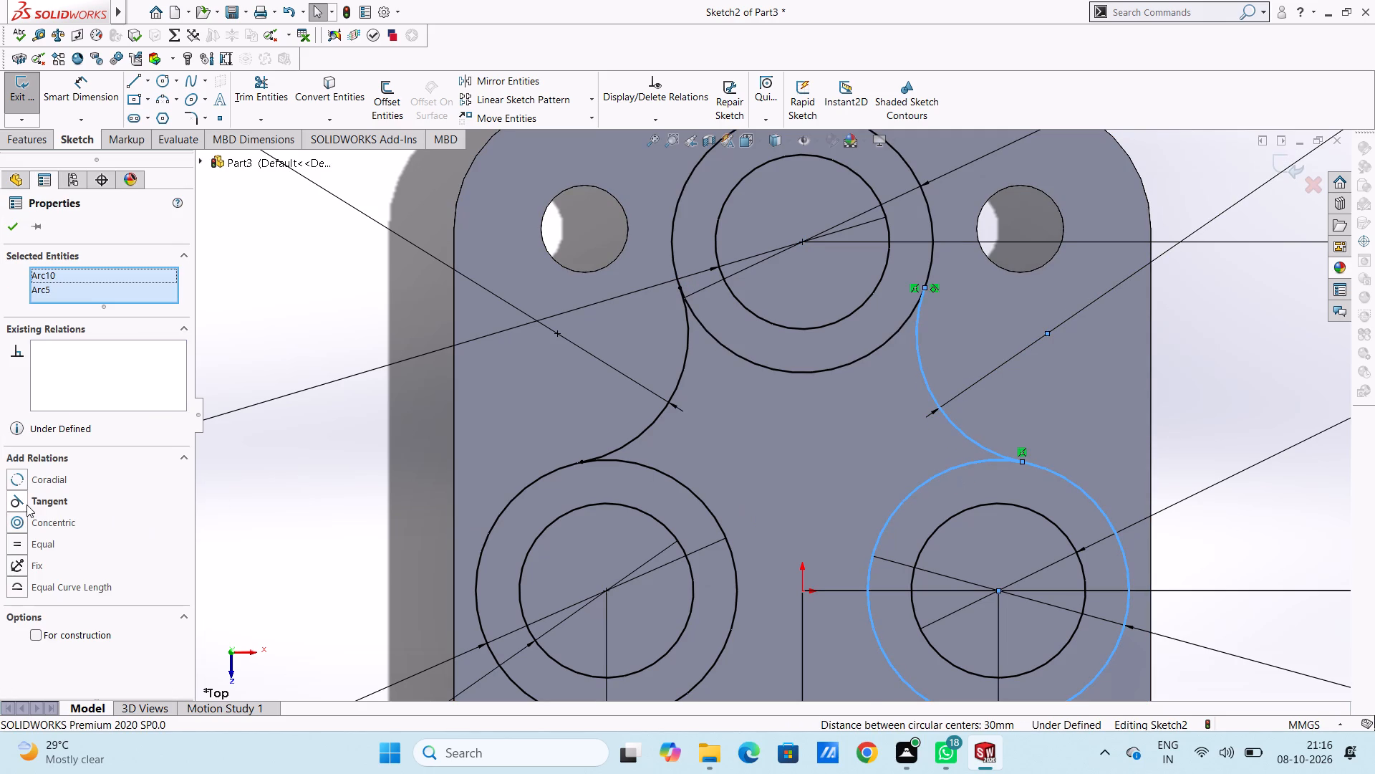
pyautogui.click(26, 504)
pyautogui.click(322, 494)
# Make the arc between the left and lower circle pairs tangent to both of their outer circles.
pyautogui.scroll(5, 323, 494)
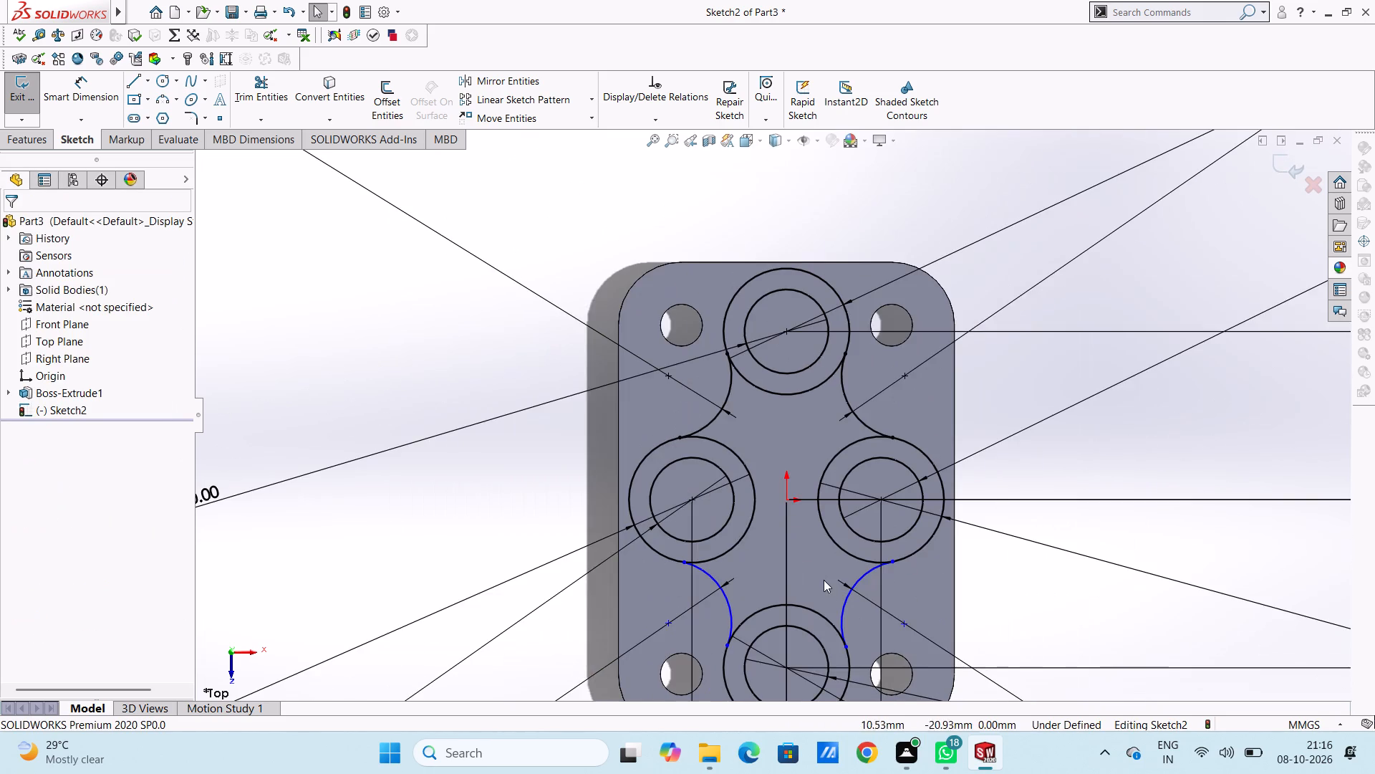
pyautogui.scroll(4, 821, 578)
pyautogui.scroll(-4, 803, 588)
pyautogui.scroll(-5, 725, 304)
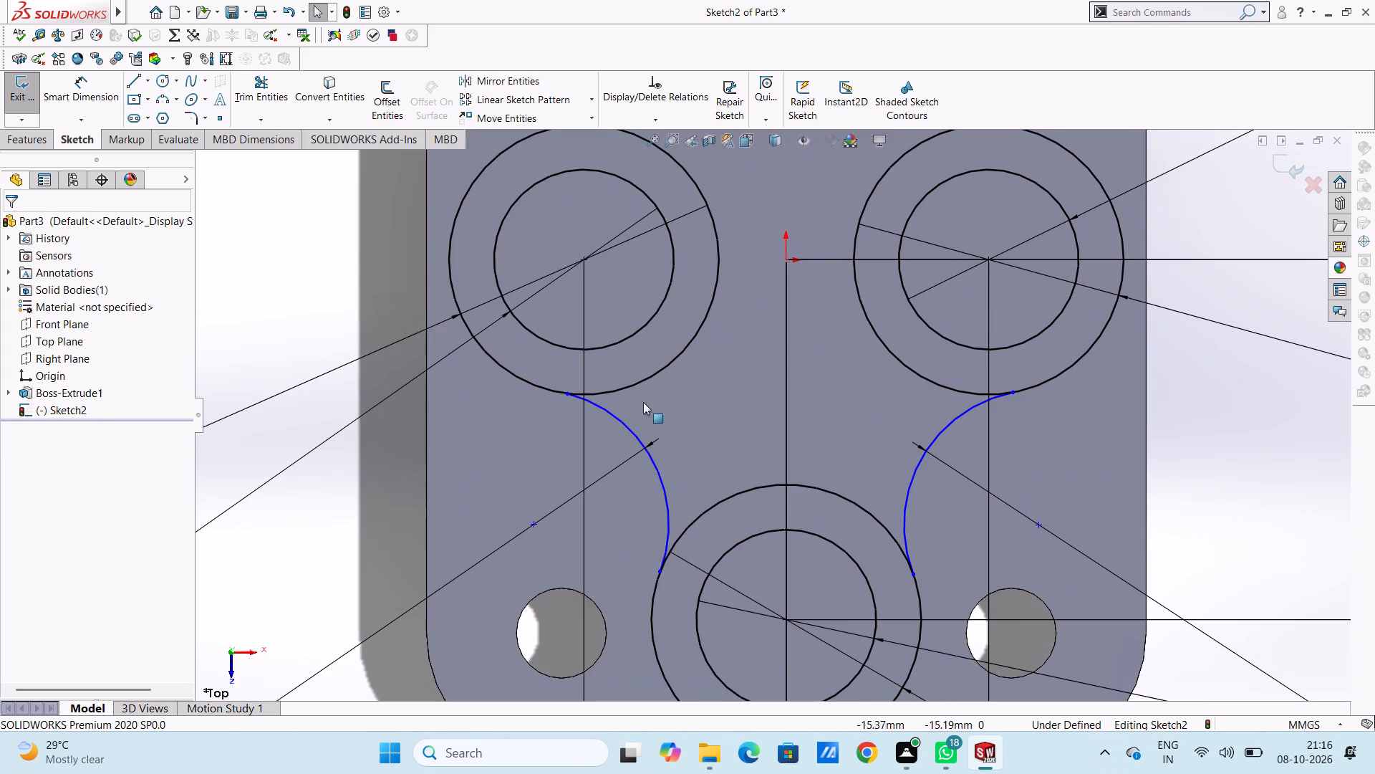
pyautogui.click(634, 431)
pyautogui.keyDown('ctrl'); pyautogui.click(624, 391); pyautogui.keyUp('ctrl')
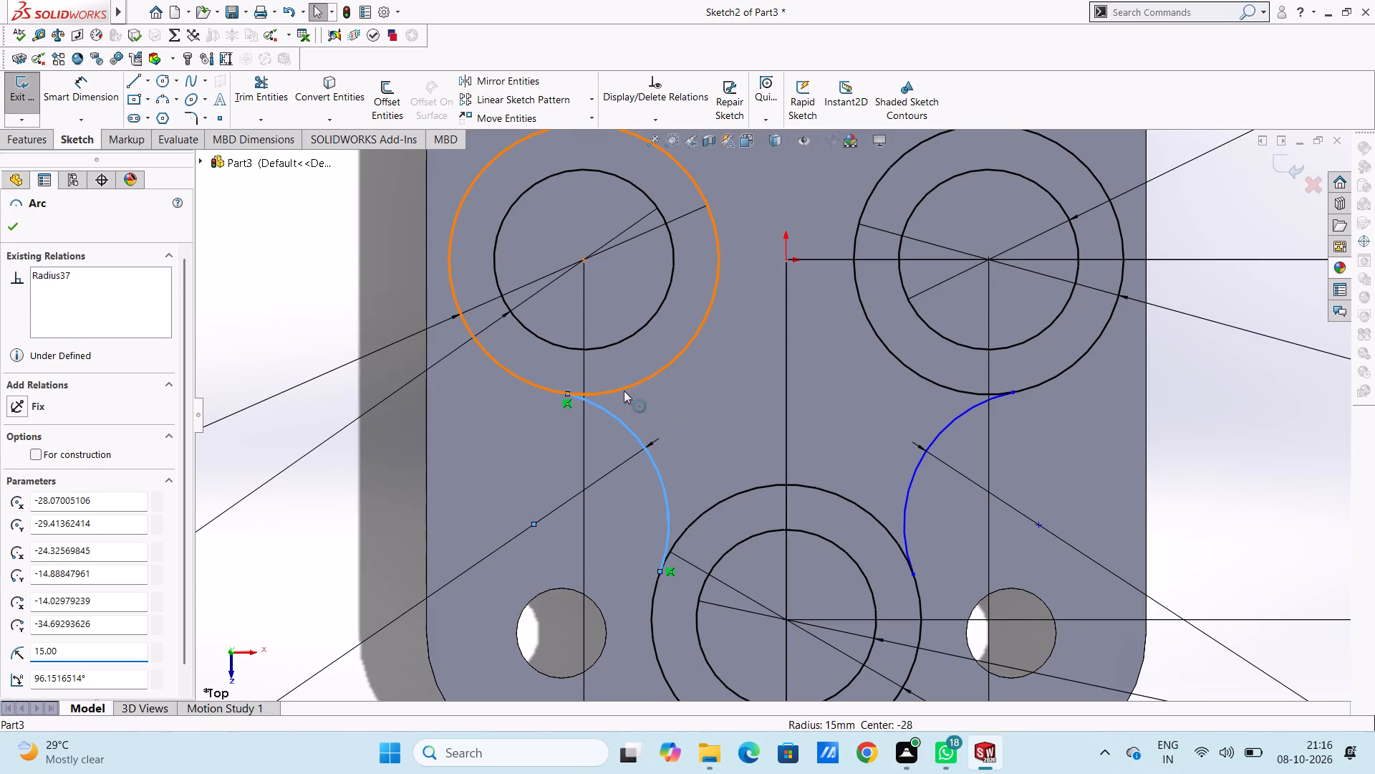
pyautogui.click(22, 500)
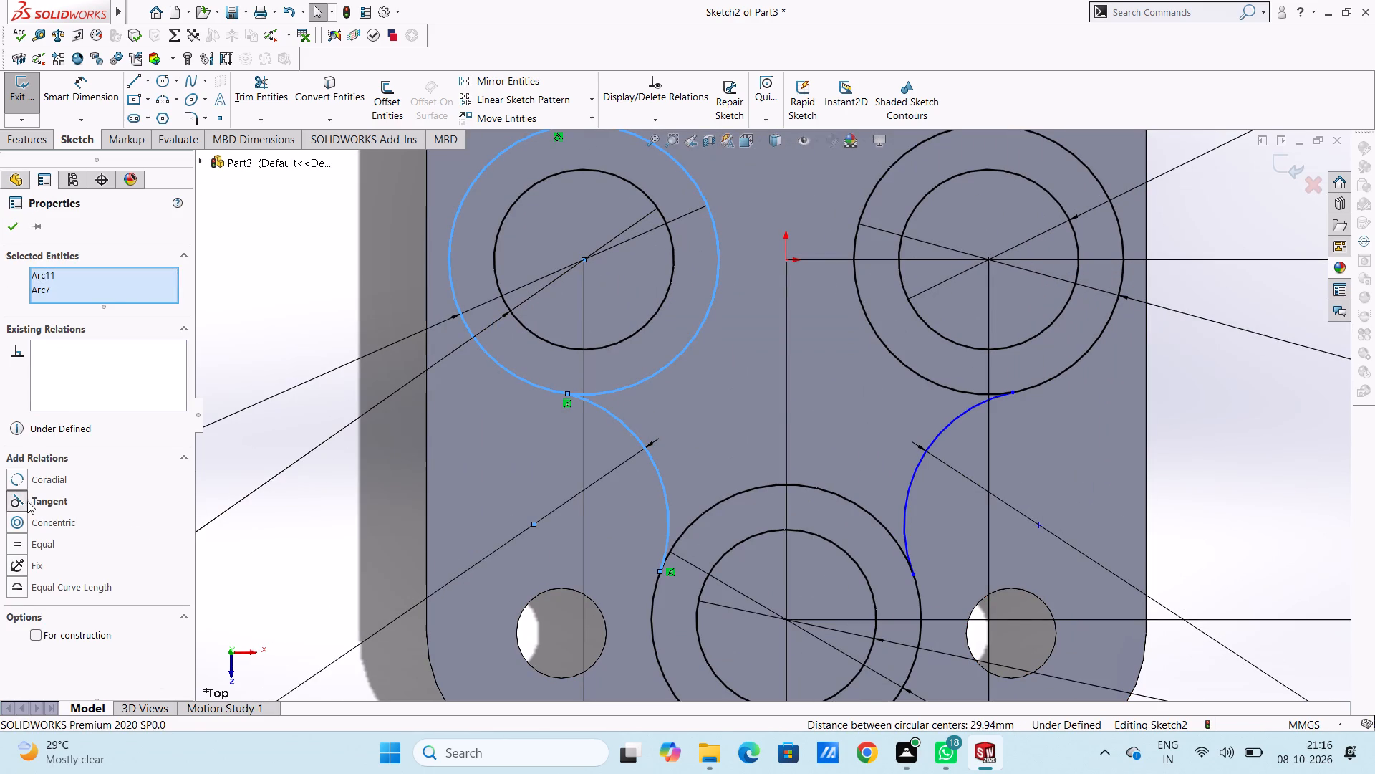
pyautogui.click(313, 476)
pyautogui.click(669, 502)
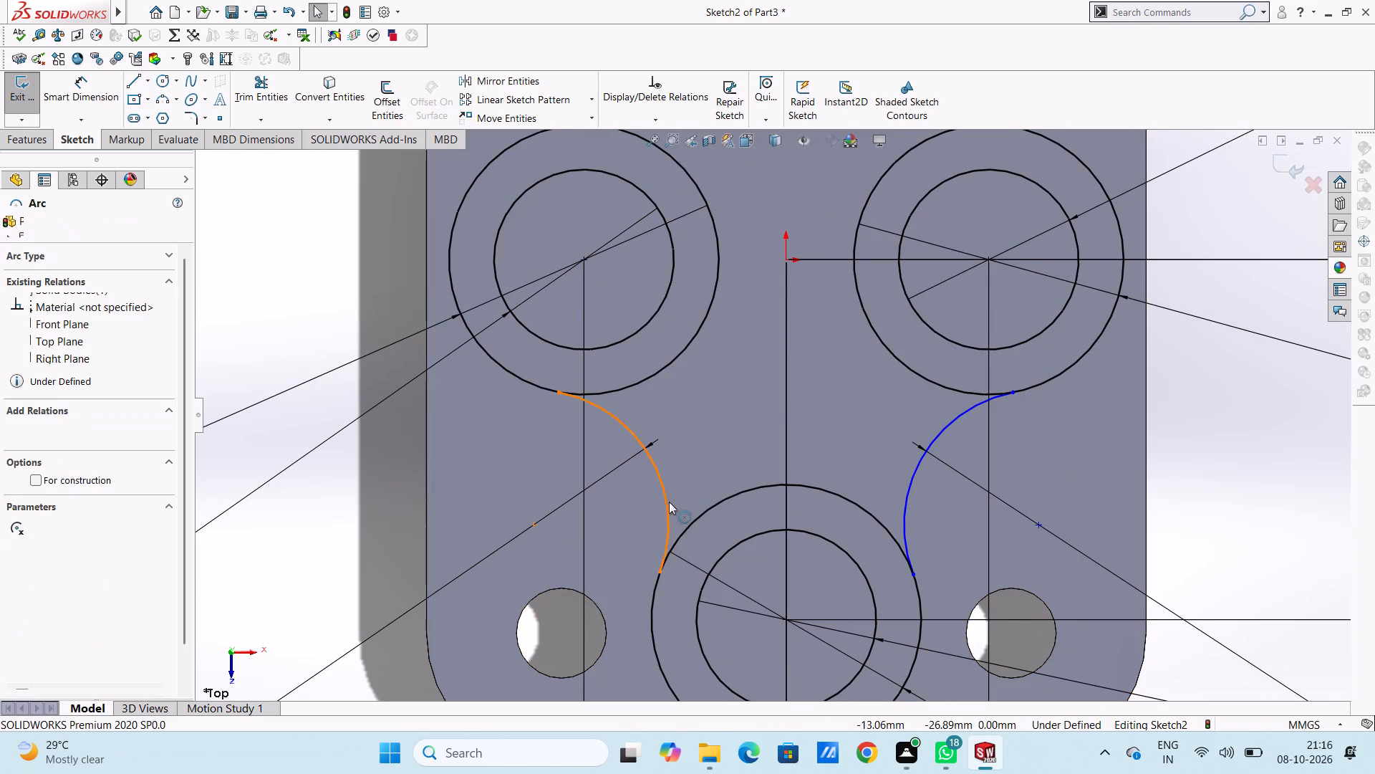
pyautogui.keyDown('ctrl'); pyautogui.click(695, 520); pyautogui.keyUp('ctrl')
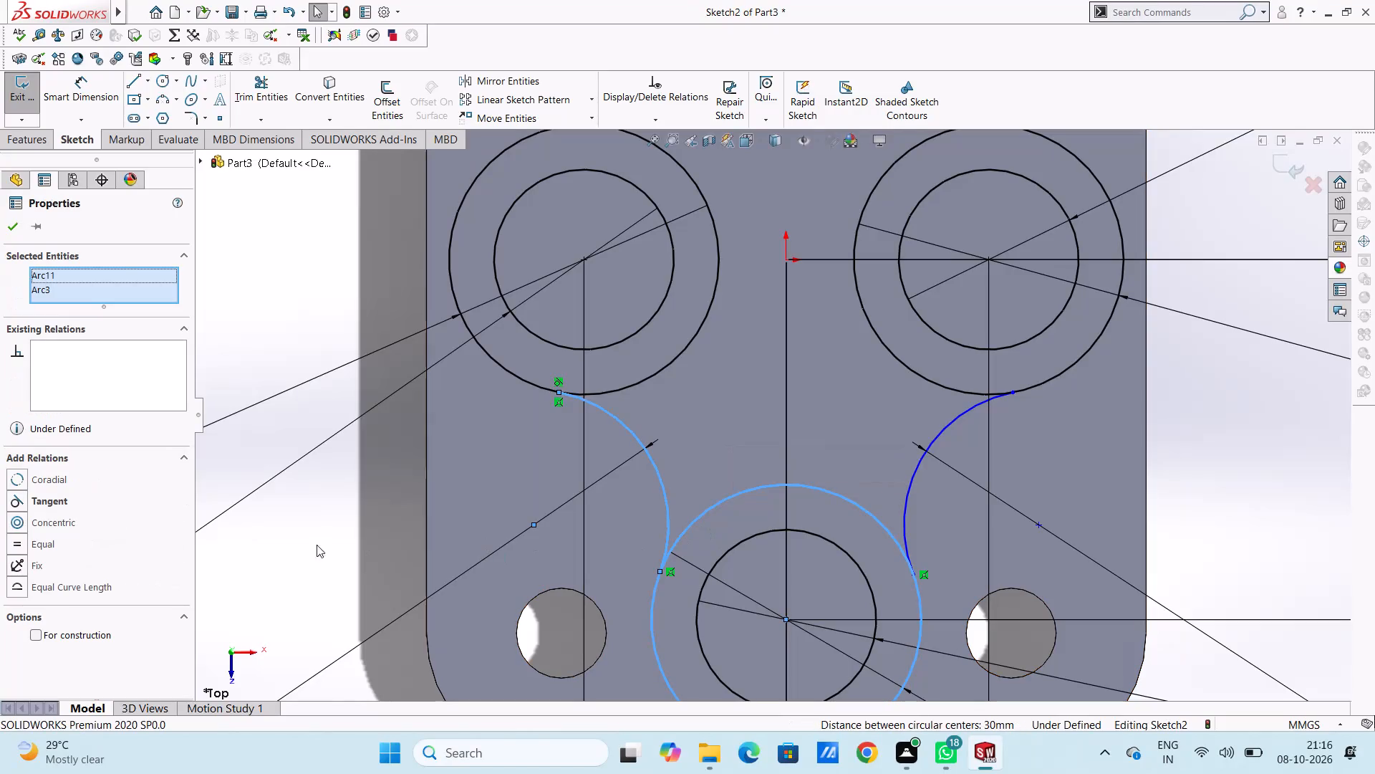
pyautogui.click(15, 499)
pyautogui.click(381, 510)
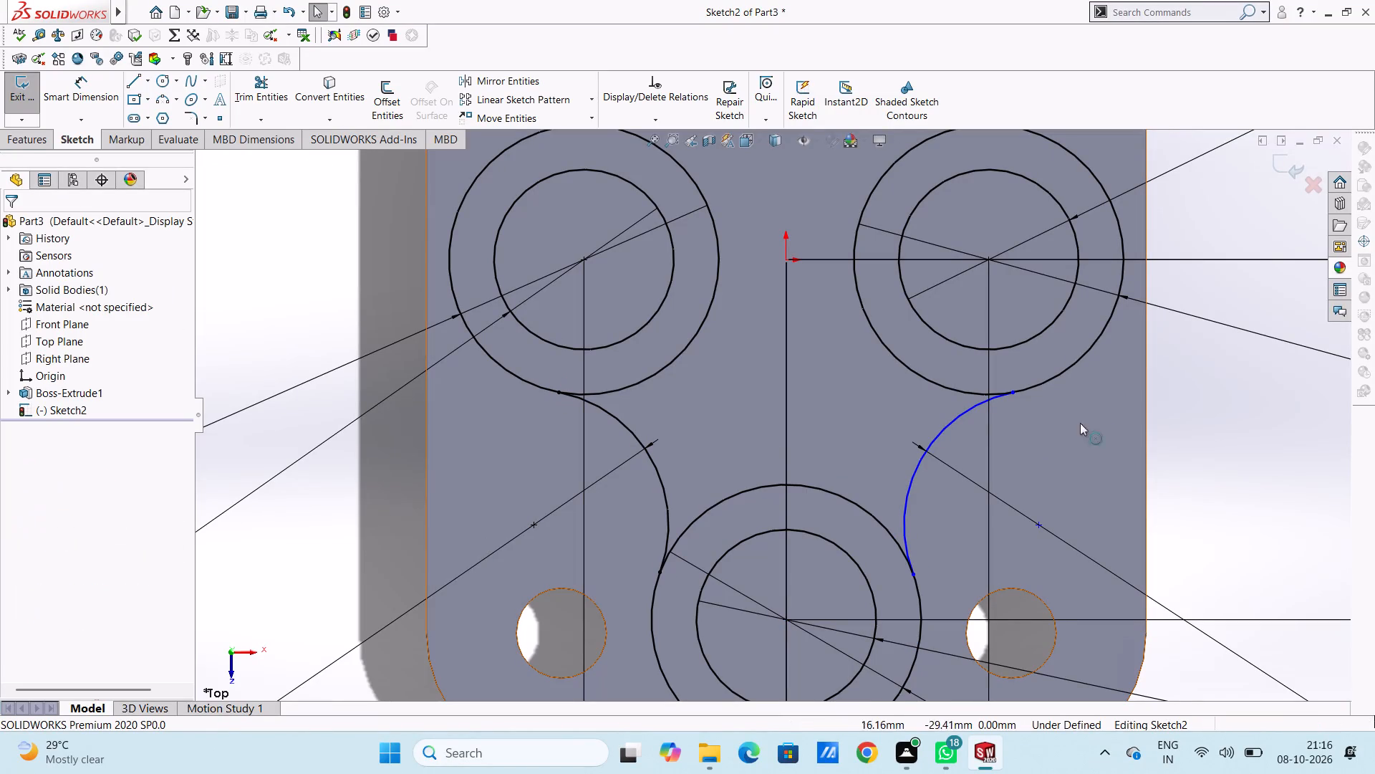
# Make the arc between the right and lower circle pairs tangent to both of their outer circles.
pyautogui.click(957, 419)
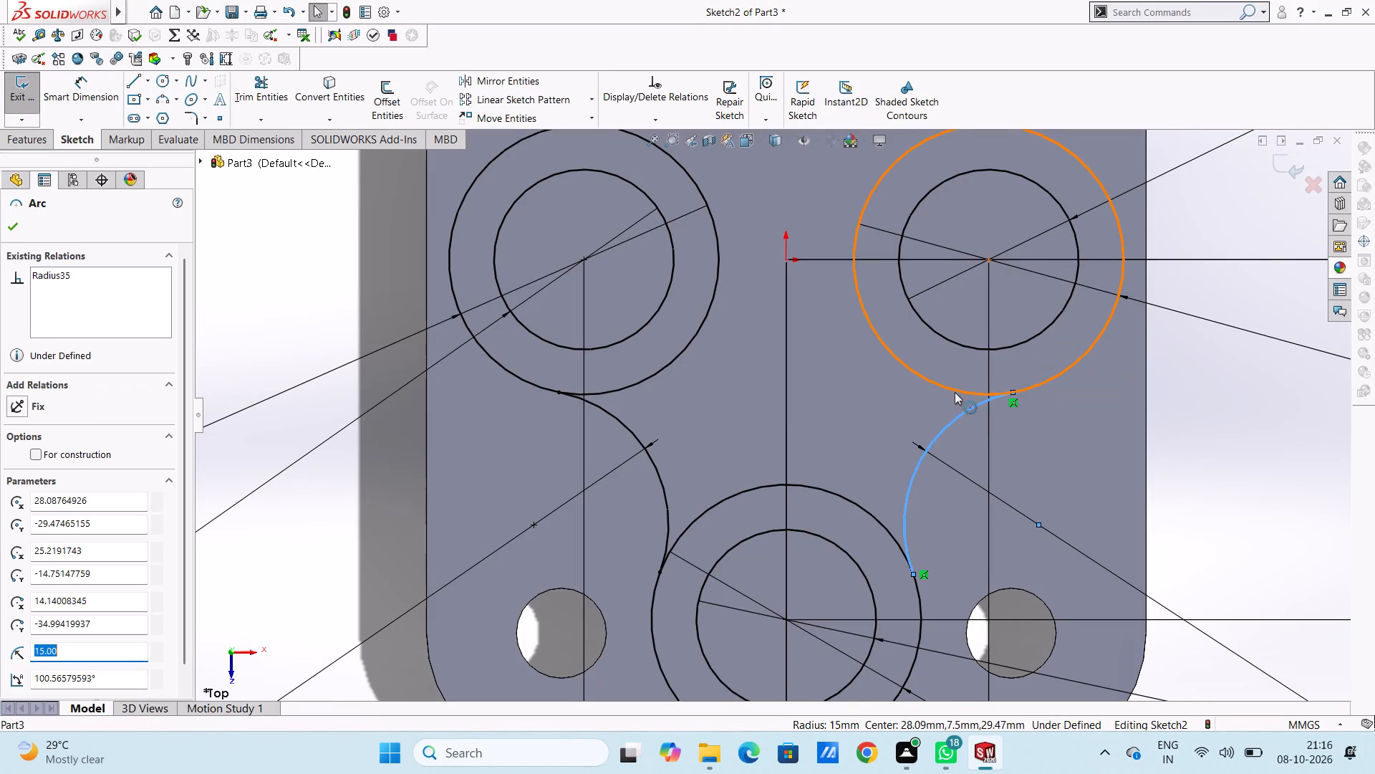
pyautogui.keyDown('ctrl'); pyautogui.click(955, 392); pyautogui.keyUp('ctrl')
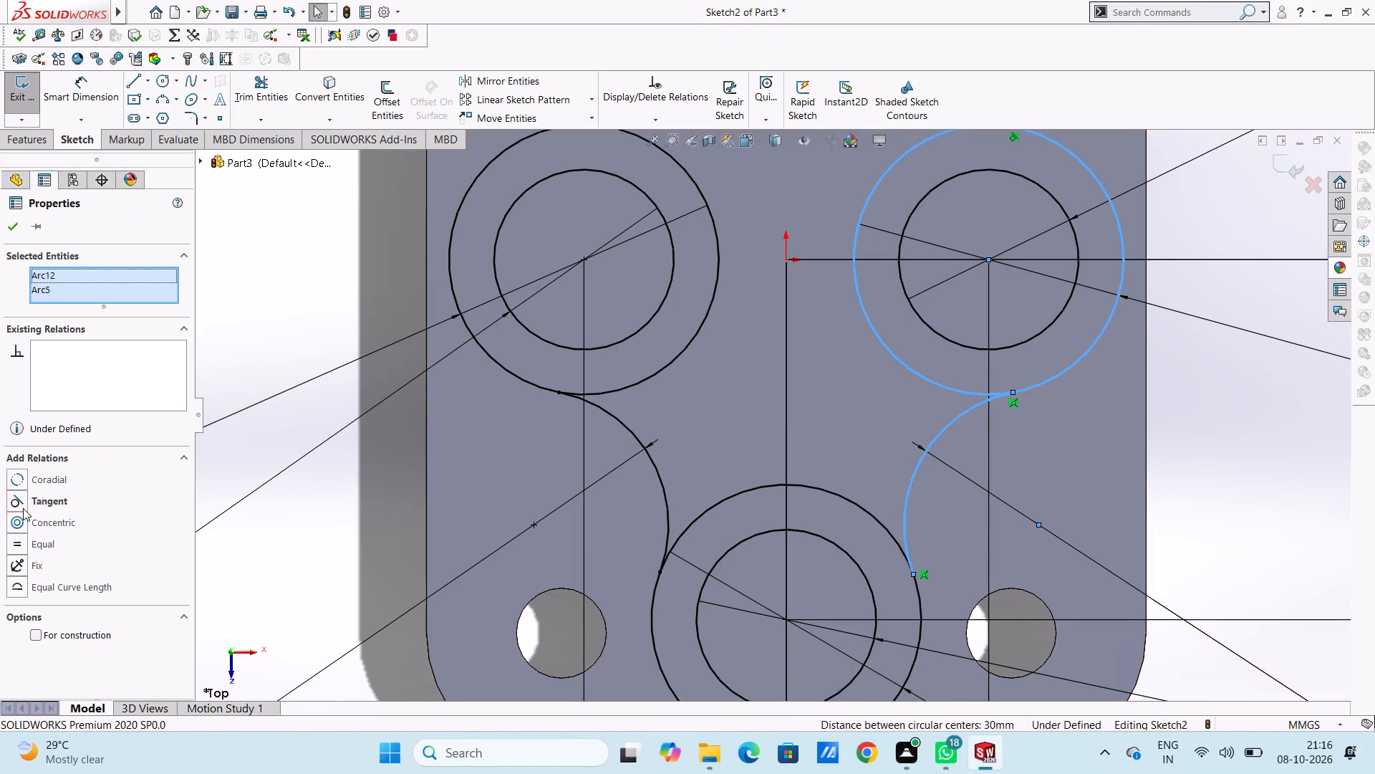
pyautogui.click(21, 502)
pyautogui.click(337, 522)
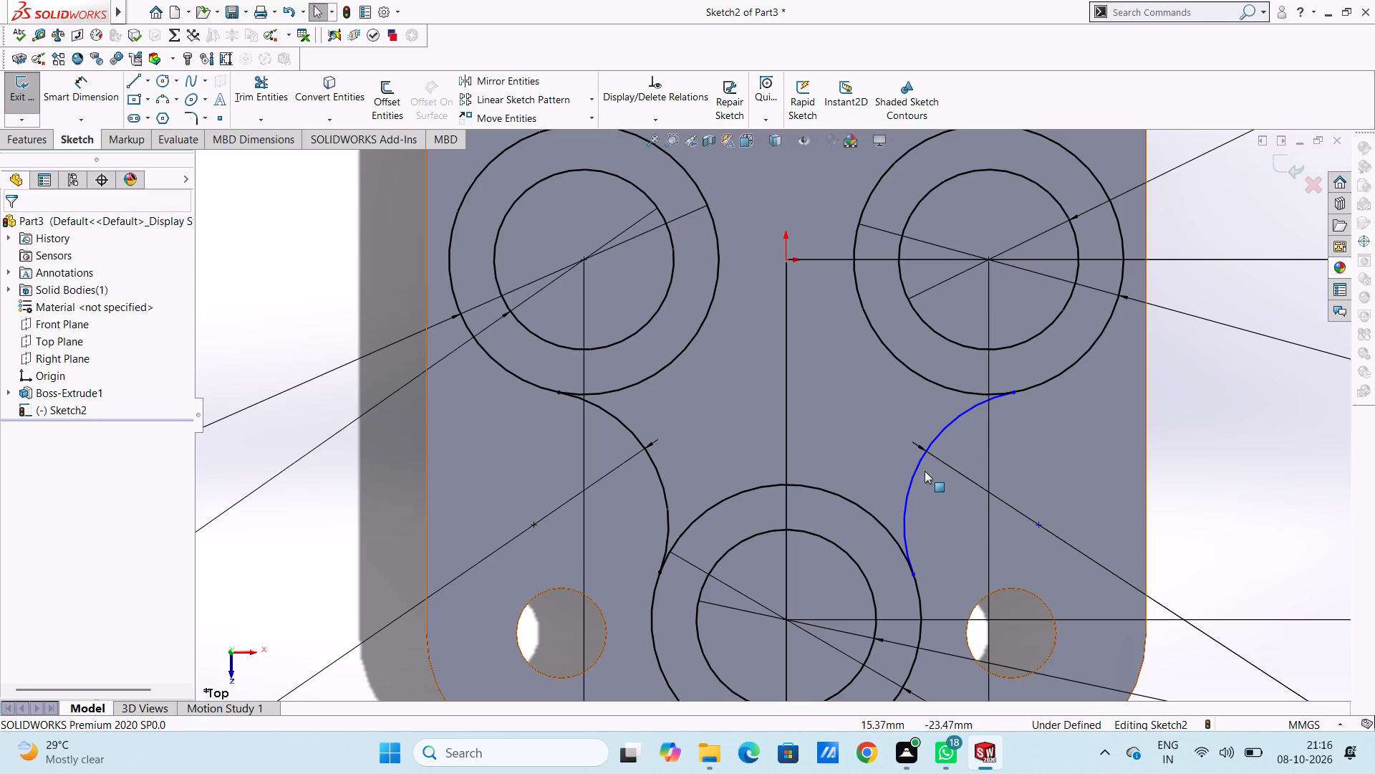
pyautogui.click(916, 474)
pyautogui.keyDown('ctrl'); pyautogui.click(867, 512); pyautogui.keyUp('ctrl')
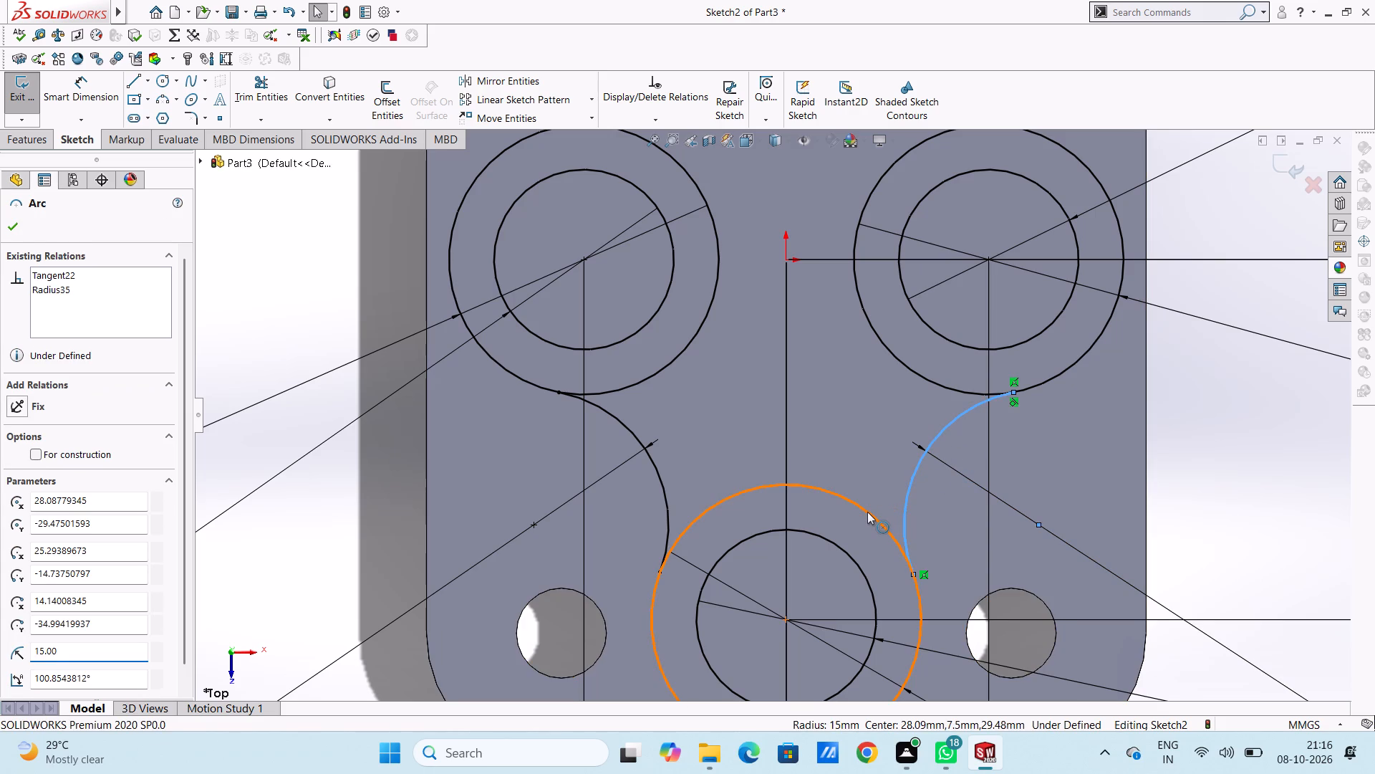
pyautogui.click(21, 502)
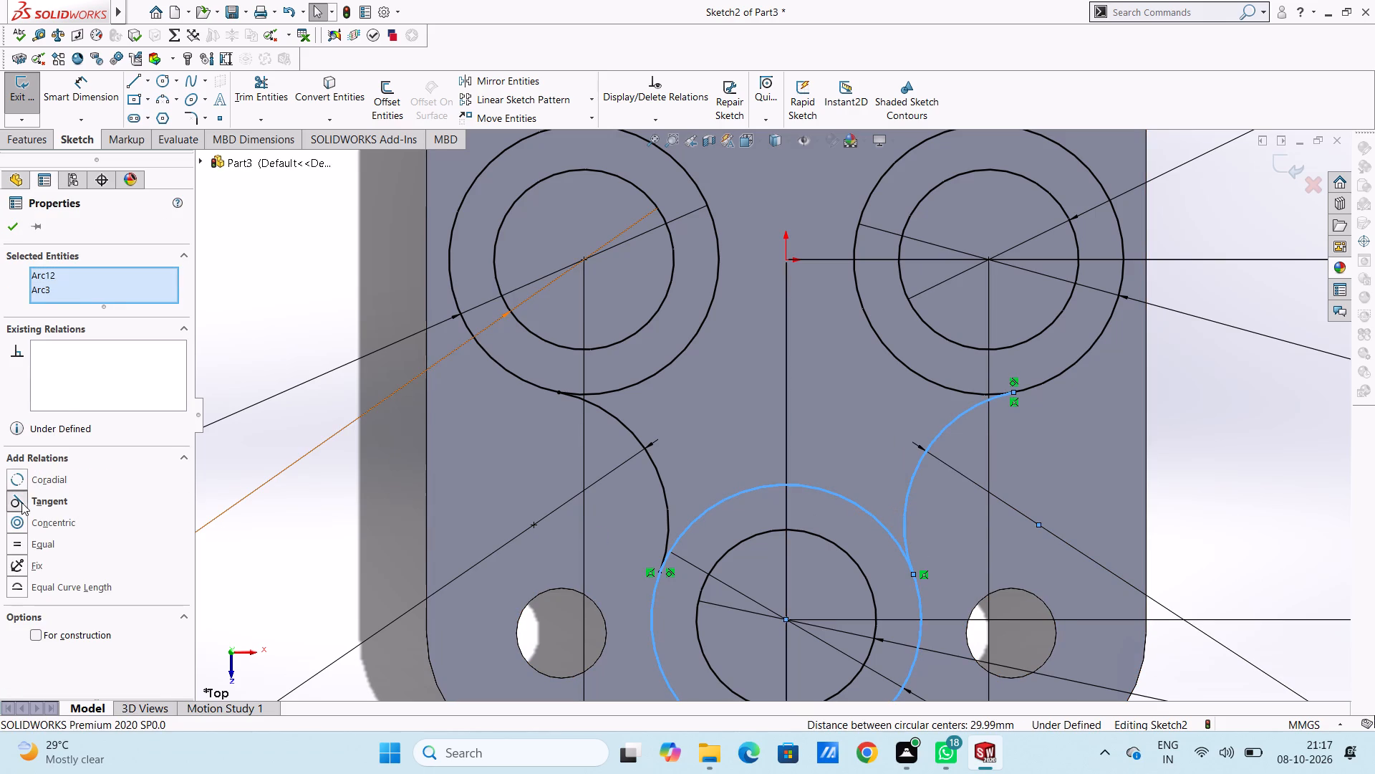
pyautogui.click(317, 529)
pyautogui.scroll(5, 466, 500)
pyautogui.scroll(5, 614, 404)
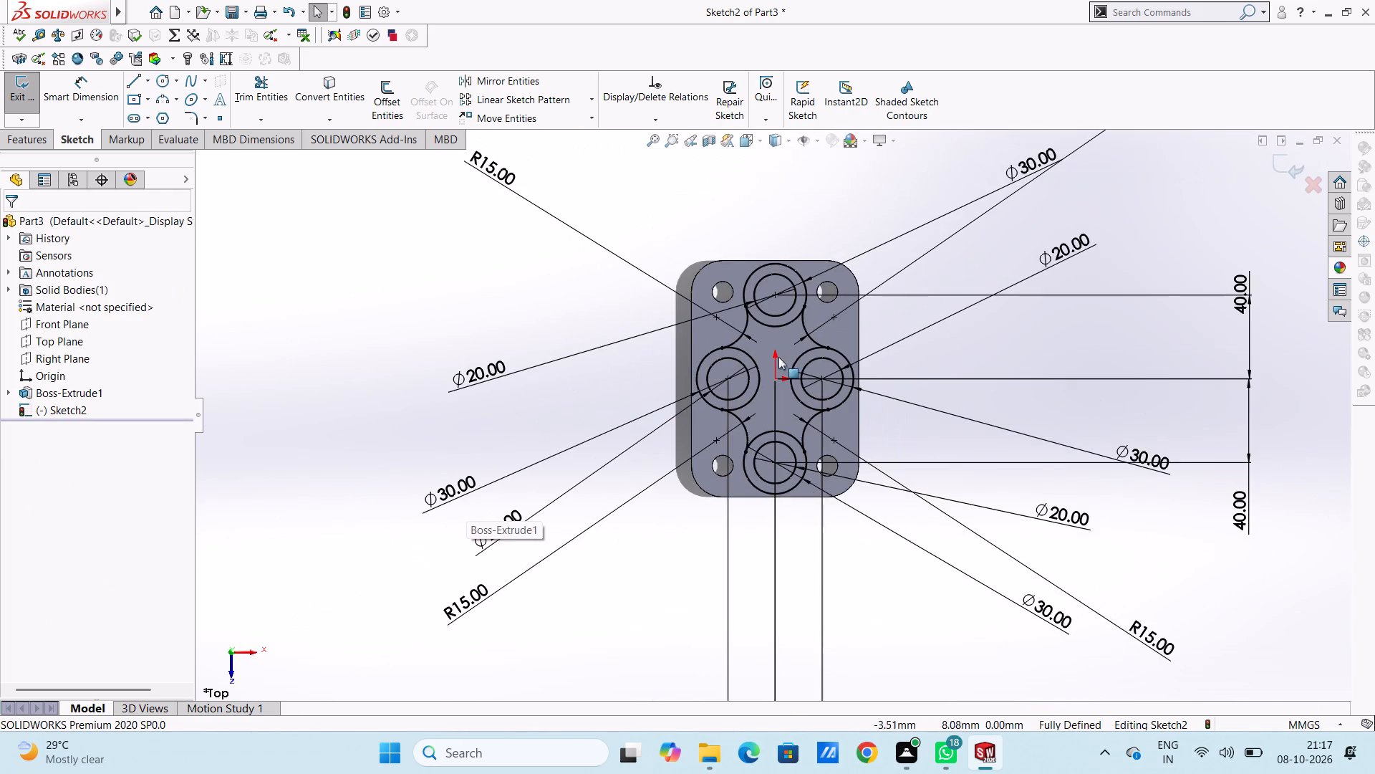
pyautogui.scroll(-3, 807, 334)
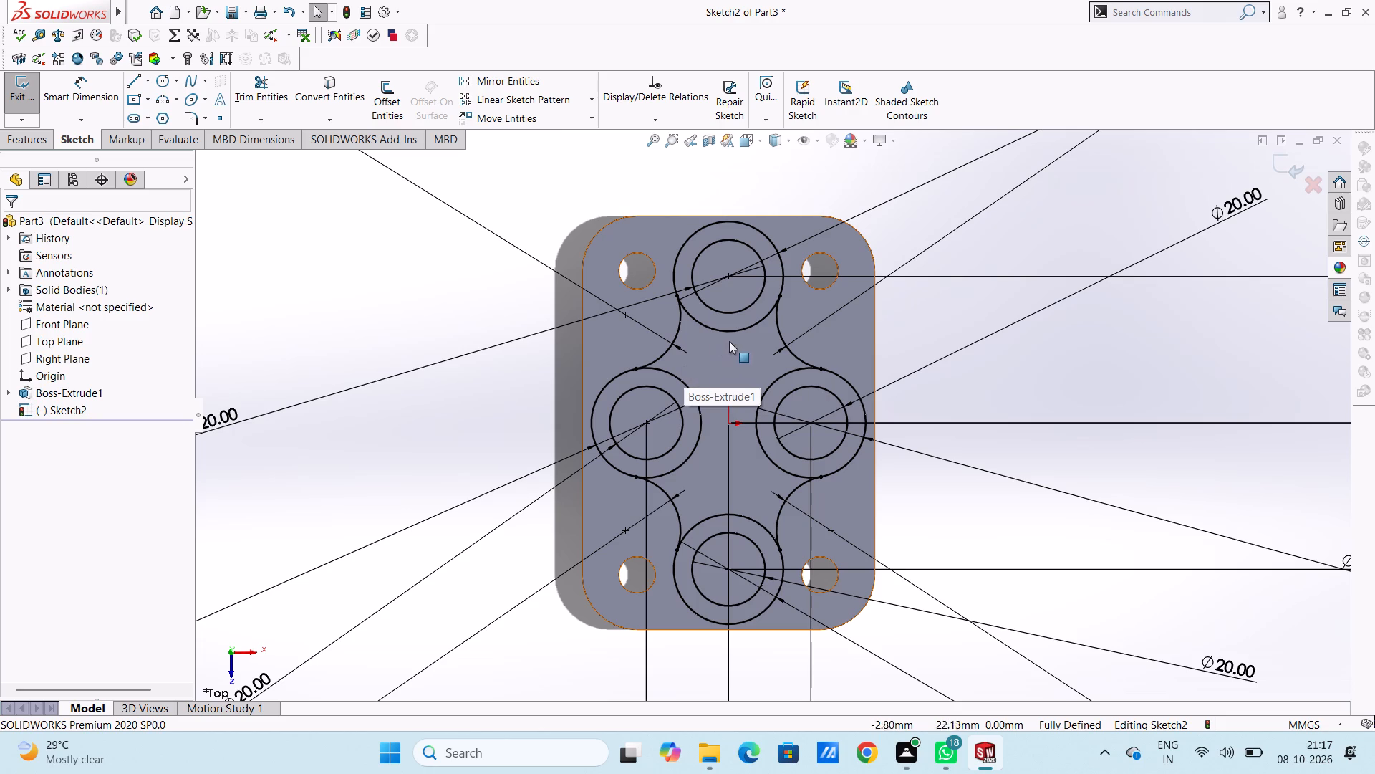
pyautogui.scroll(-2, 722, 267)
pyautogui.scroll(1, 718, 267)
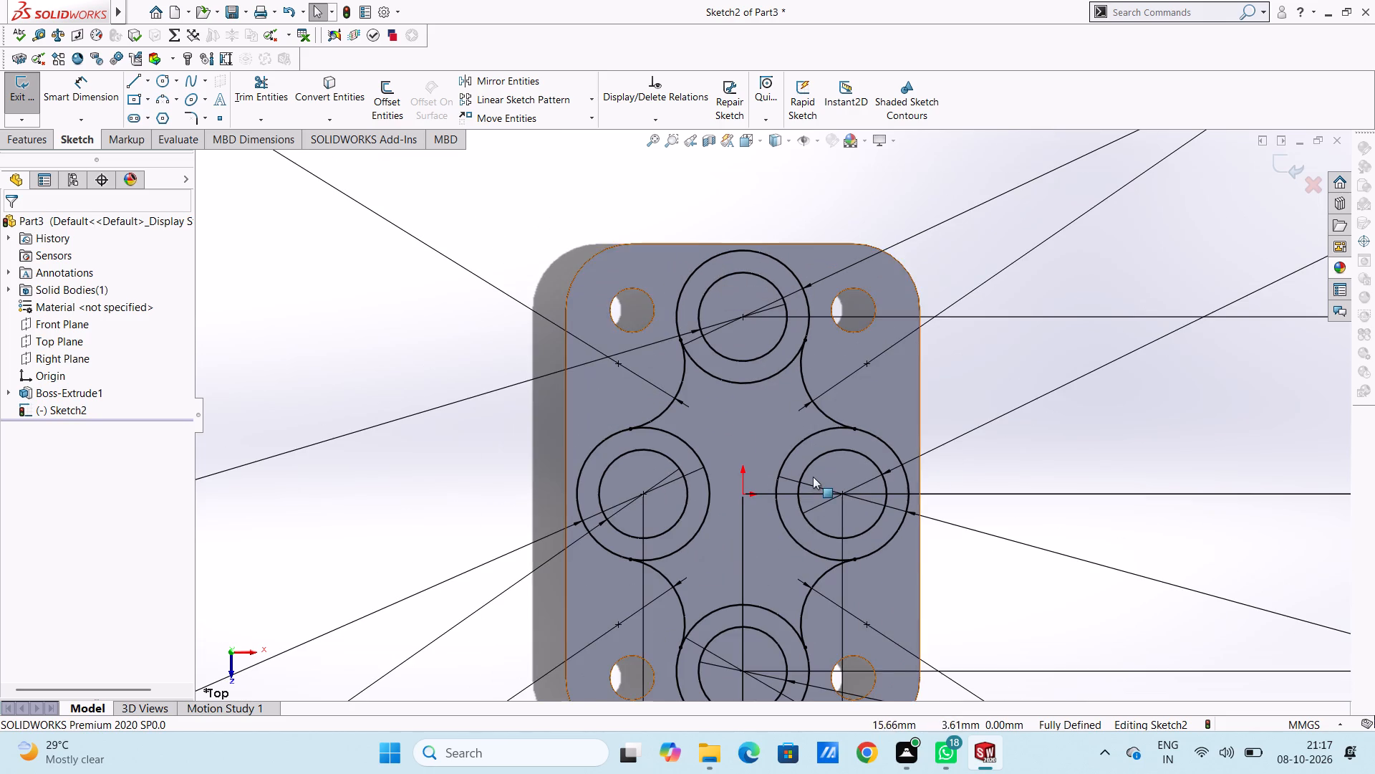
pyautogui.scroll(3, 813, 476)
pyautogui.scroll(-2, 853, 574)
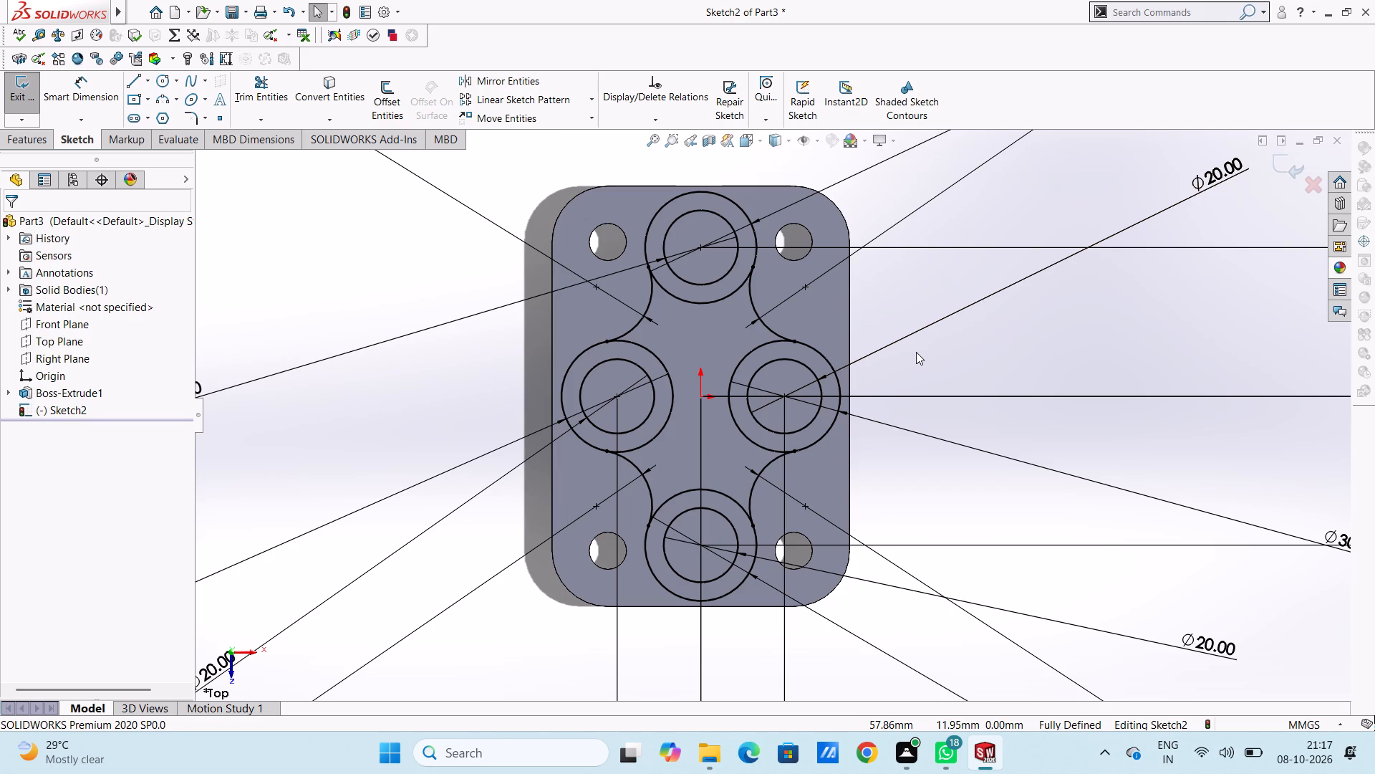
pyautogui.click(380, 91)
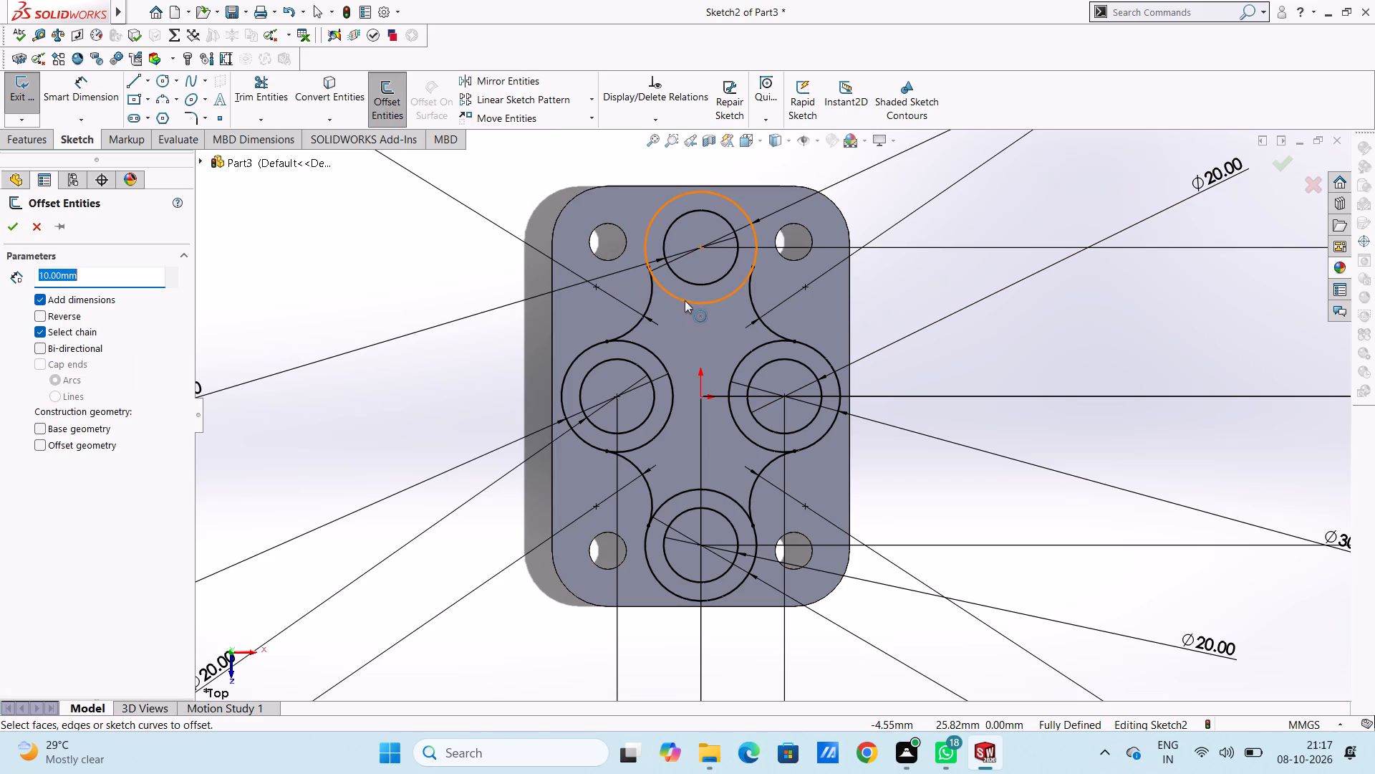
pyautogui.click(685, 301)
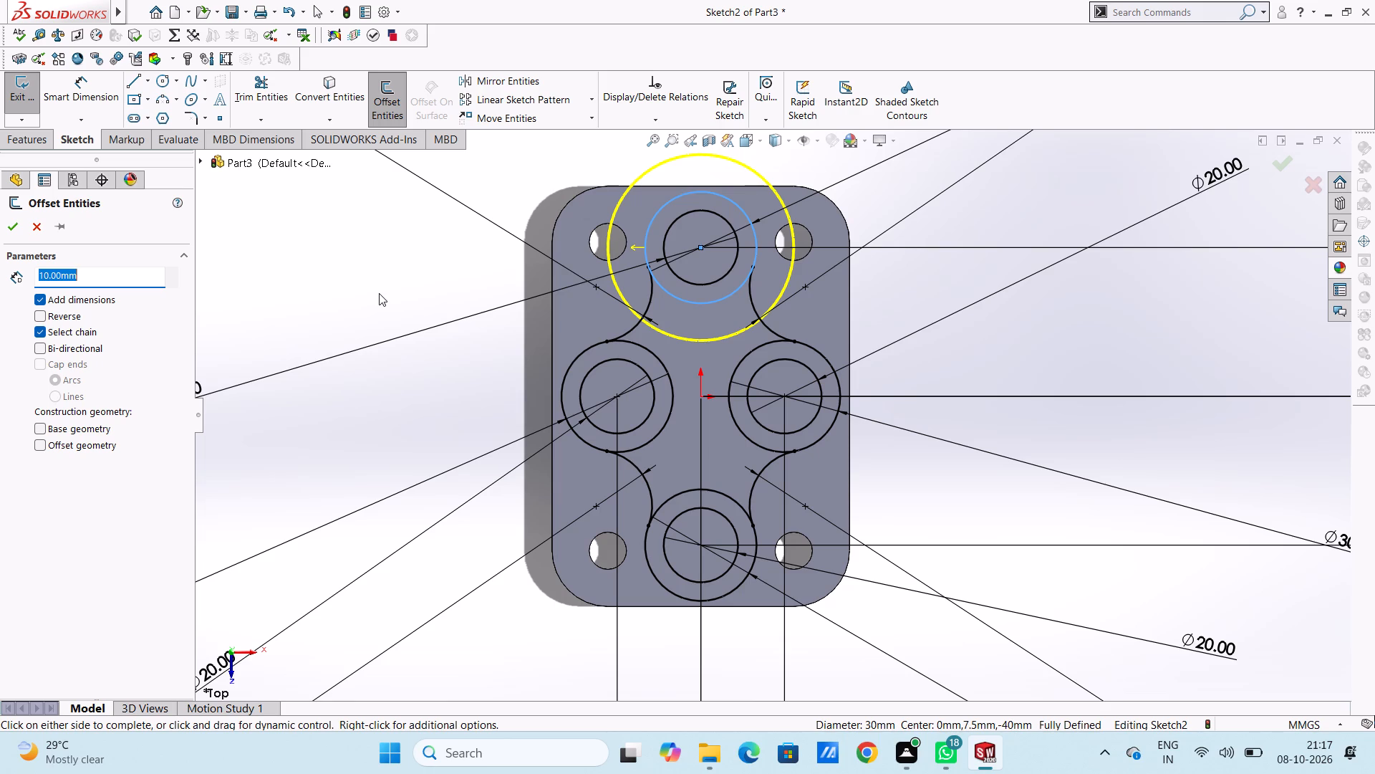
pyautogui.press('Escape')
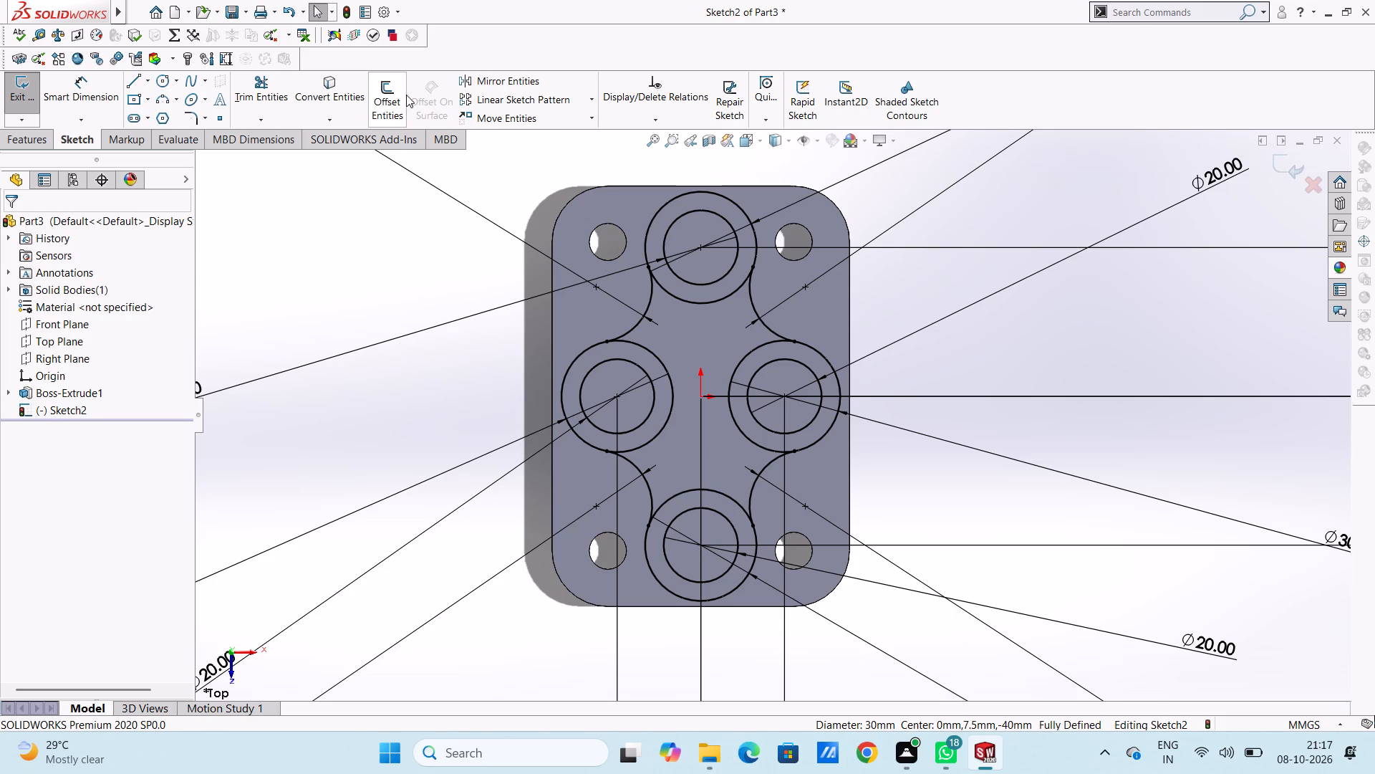
# Offset the two connecting arcs beside the left circle pair by 5 mm, reversed toward the plate's centre.
pyautogui.click(383, 97)
pyautogui.click(630, 329)
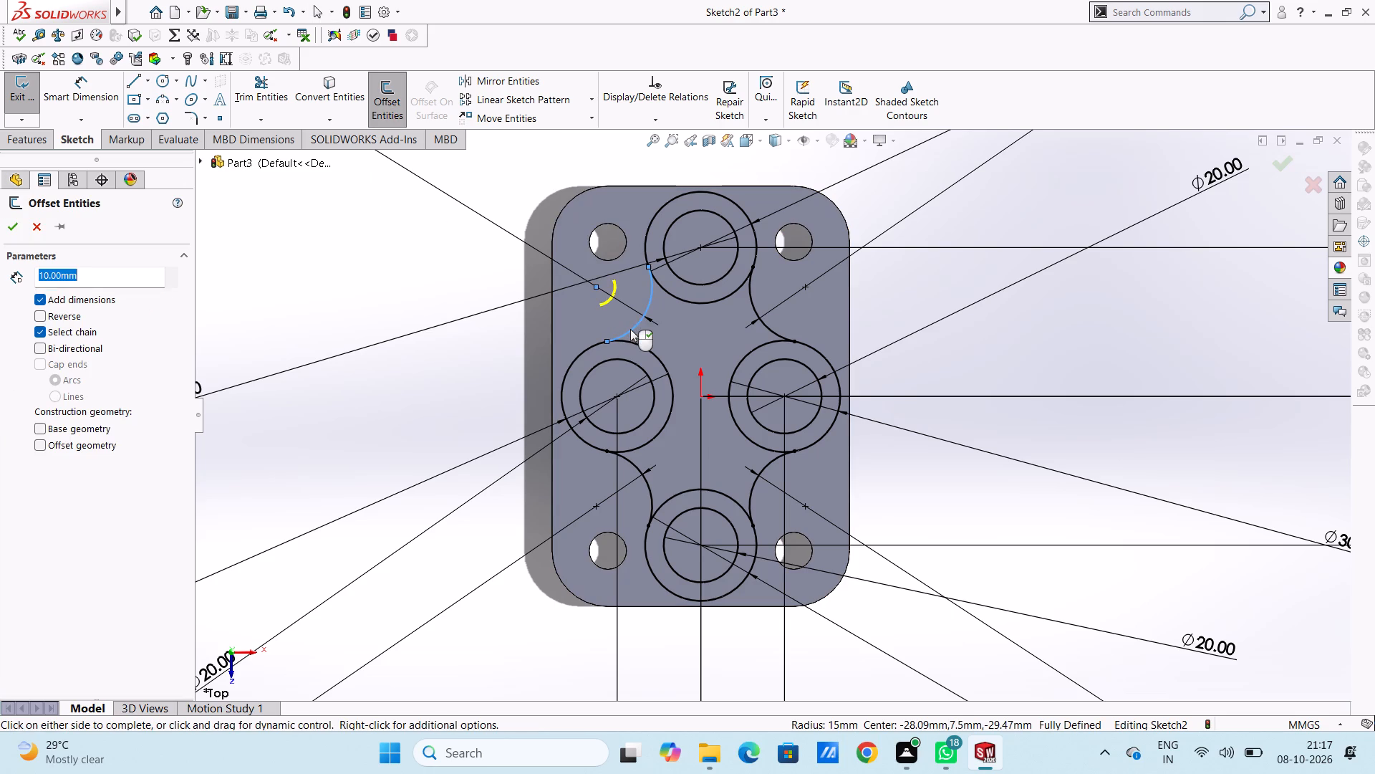
pyautogui.click(37, 319)
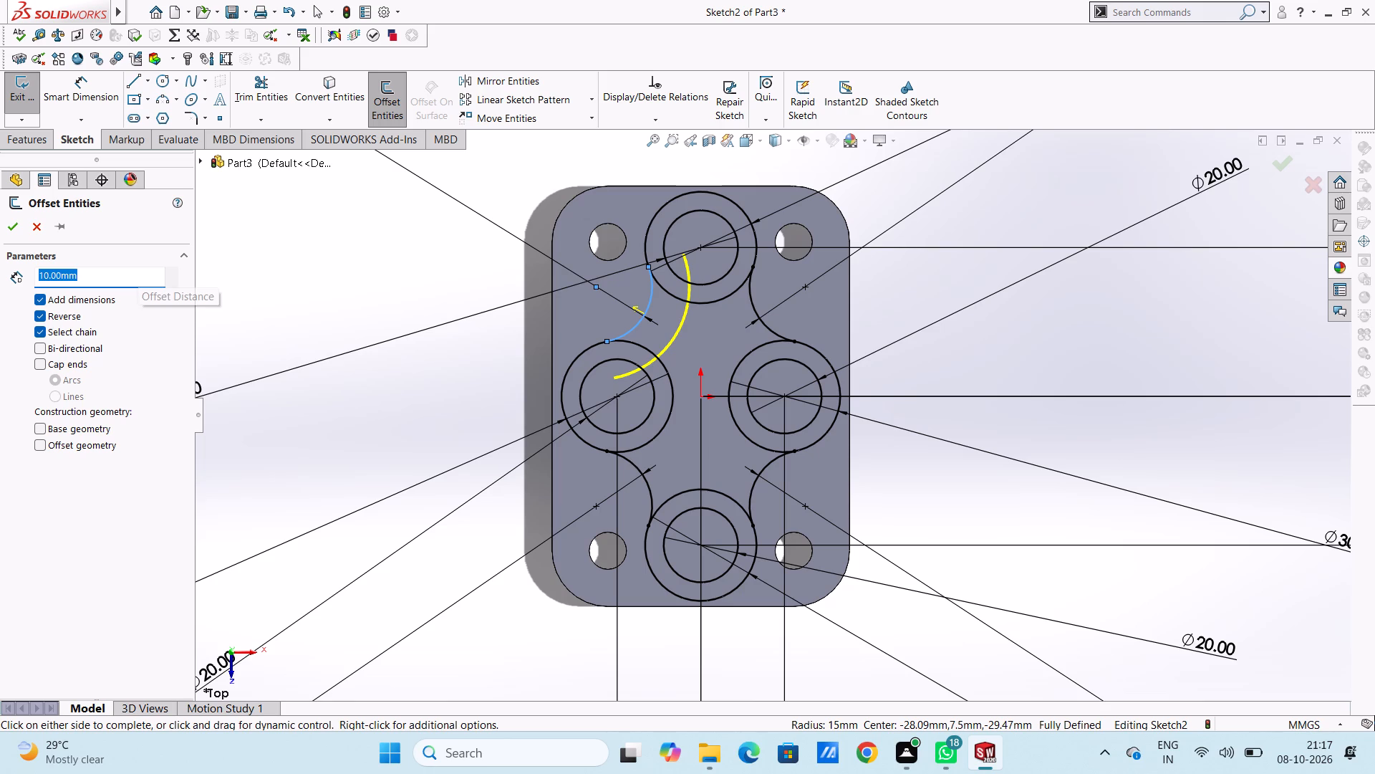
pyautogui.press('5')
pyautogui.press('Return')
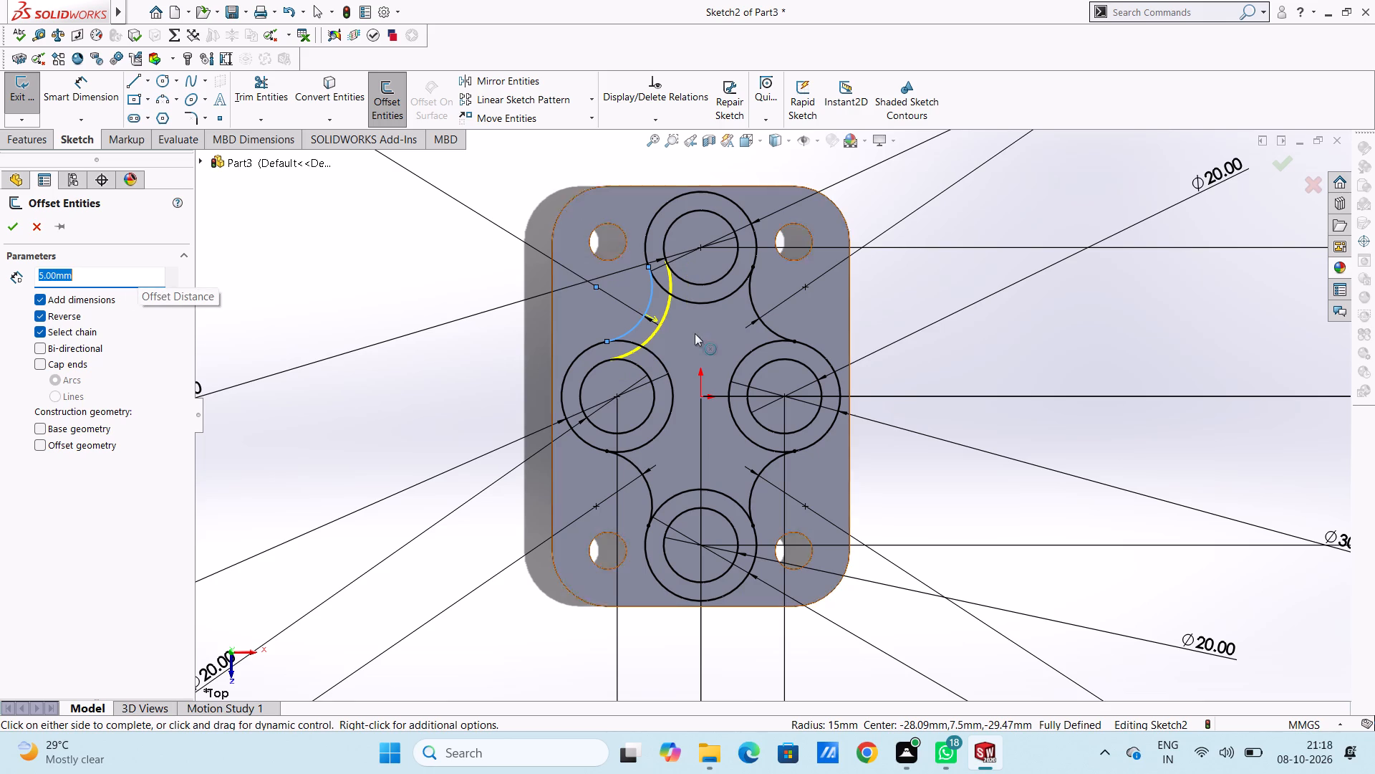
pyautogui.click(753, 307)
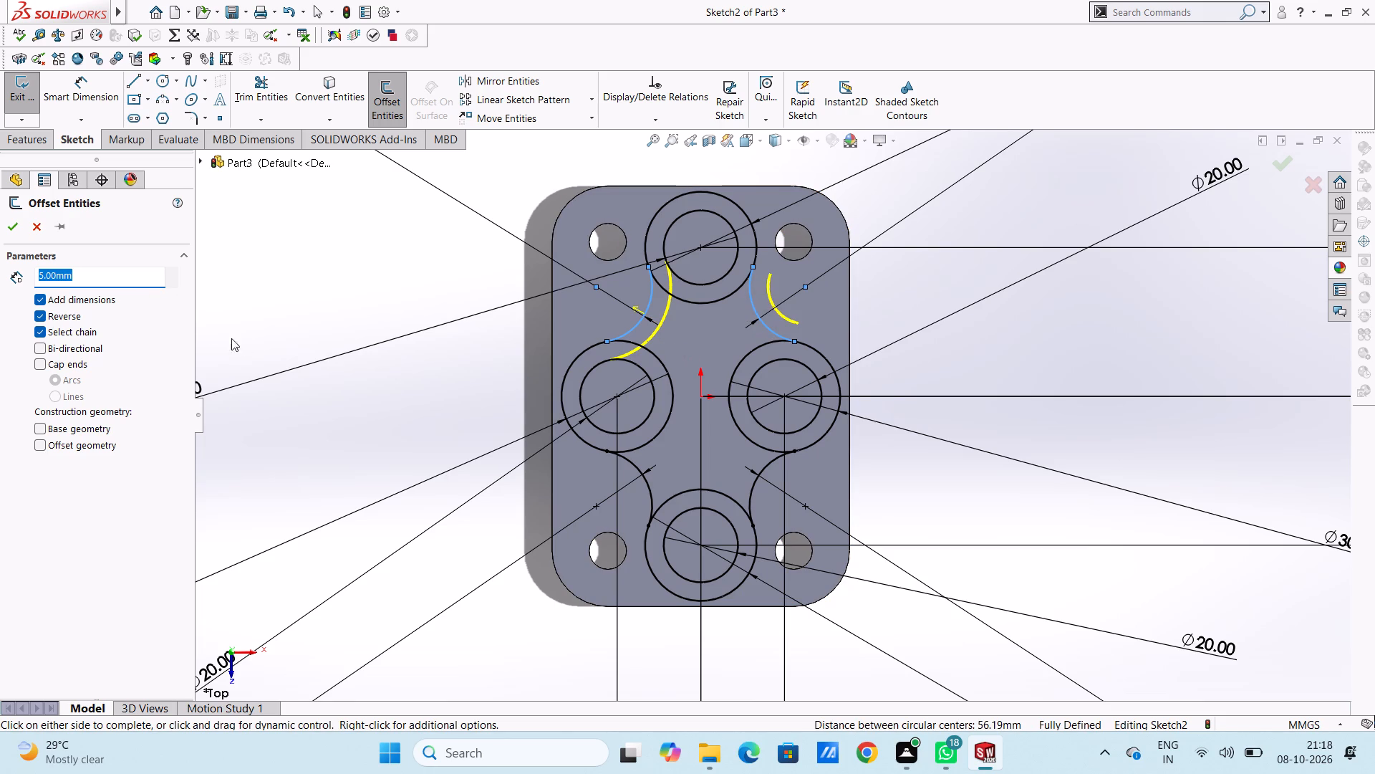
pyautogui.click(766, 328)
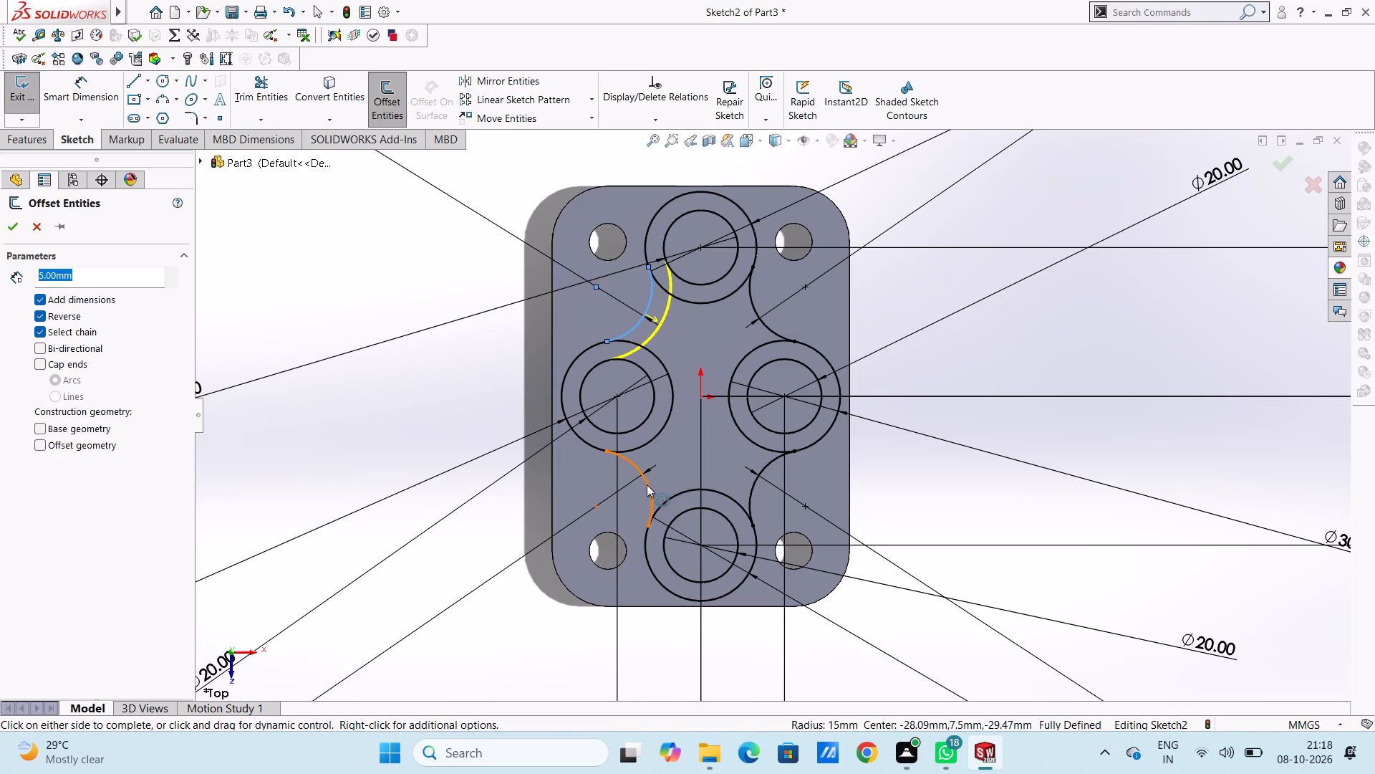
pyautogui.click(647, 484)
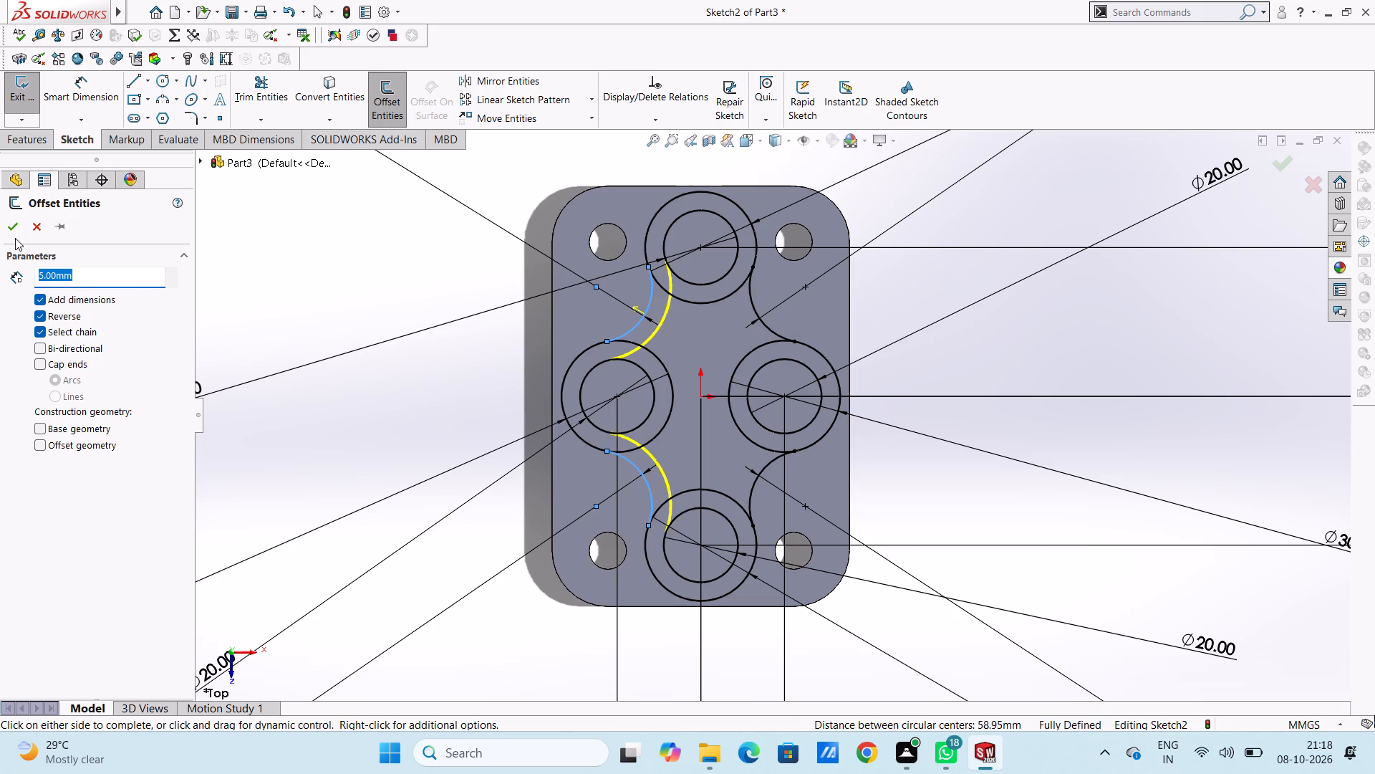
pyautogui.click(13, 227)
# Offset the two connecting arcs beside the right circle pair by 5 mm toward the plate's centre.
pyautogui.click(393, 98)
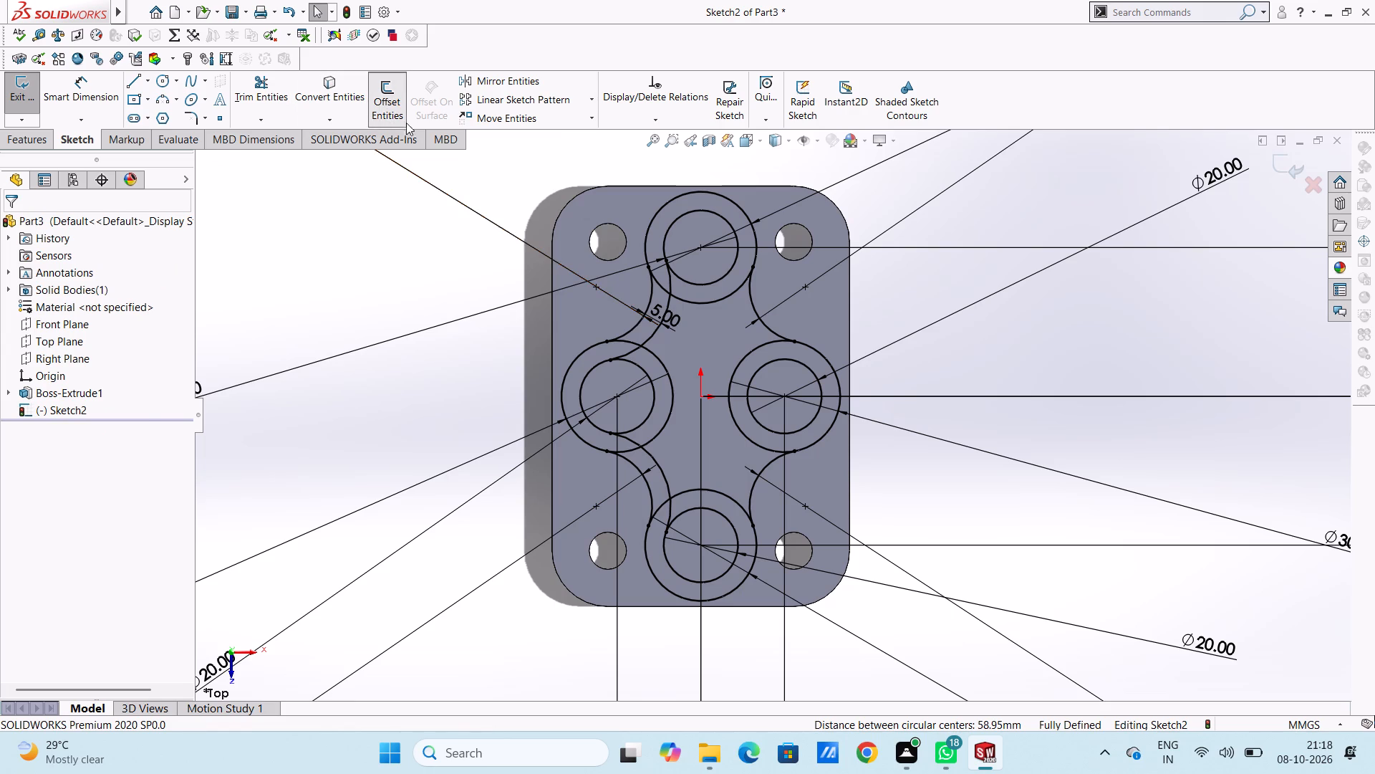
pyautogui.click(755, 307)
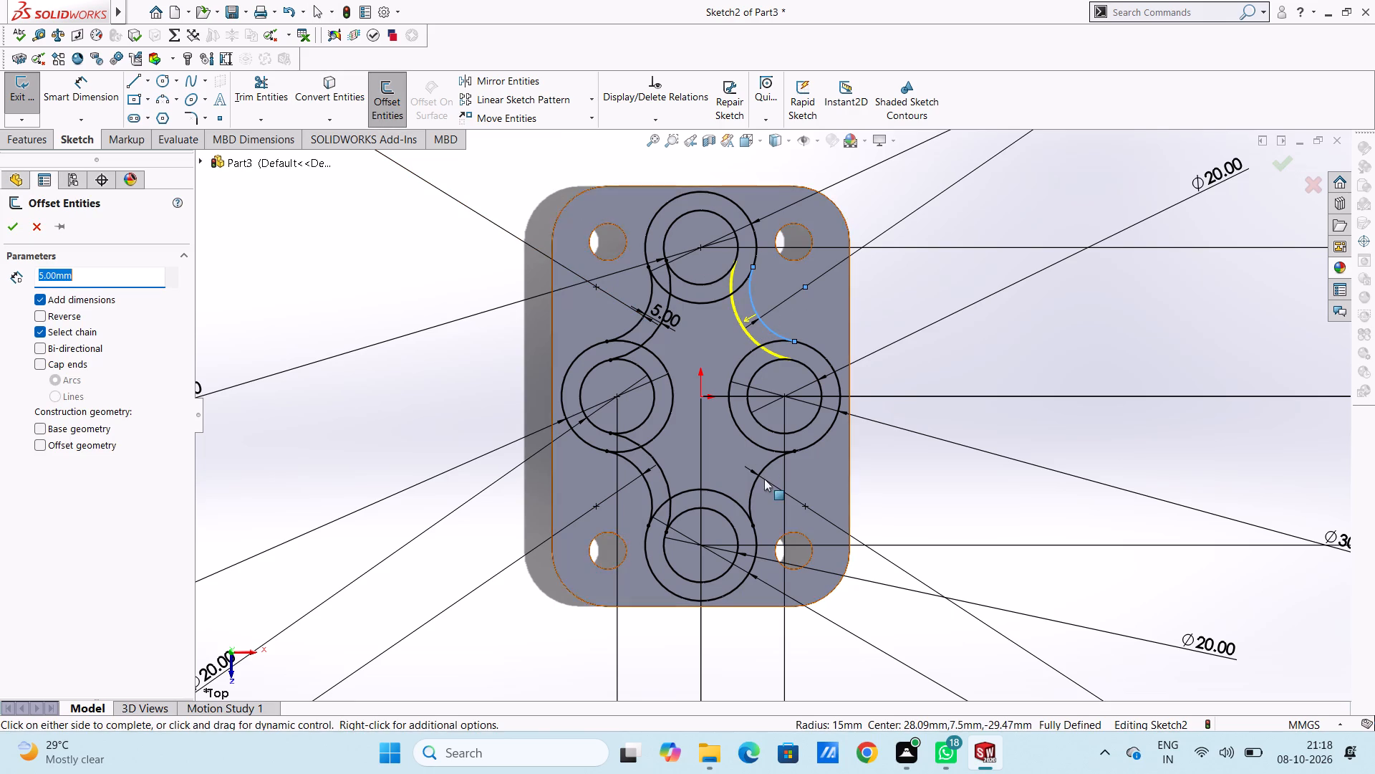
pyautogui.click(754, 483)
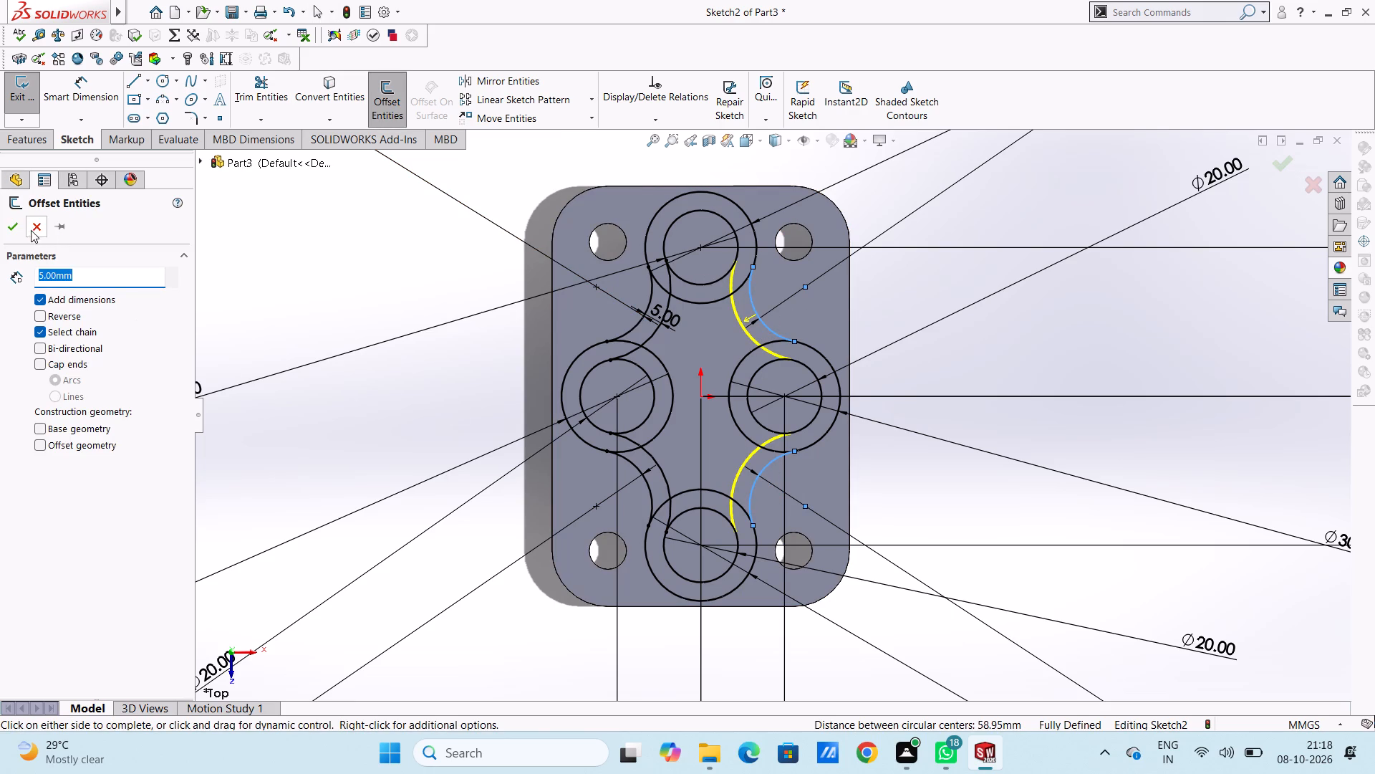
pyautogui.click(19, 229)
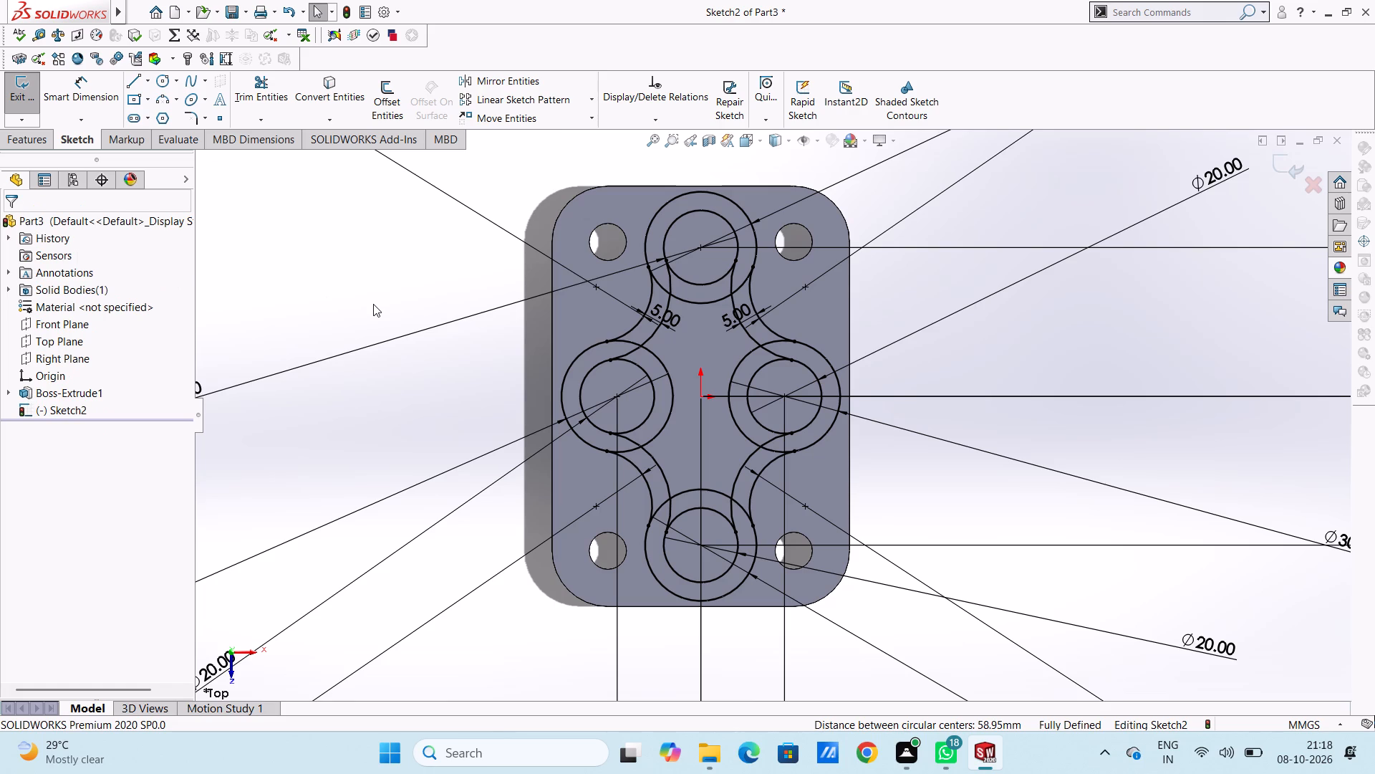
# Trim the offset arc ends inside the upper outer circle and that circle's segments between the connecting and offset arcs.
pyautogui.moveTo(267, 91); pyautogui.dragTo(268, 97)
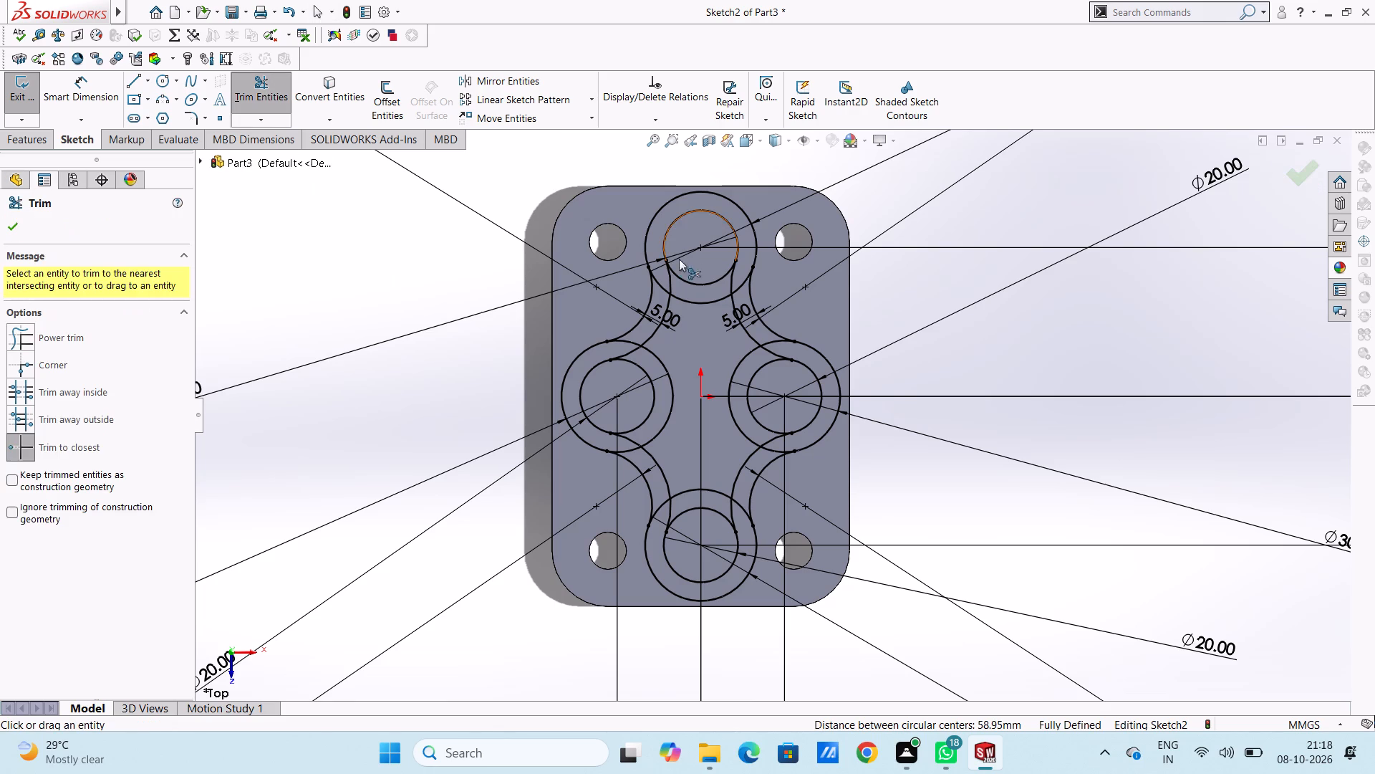
pyautogui.scroll(-4, 739, 279)
pyautogui.click(735, 310)
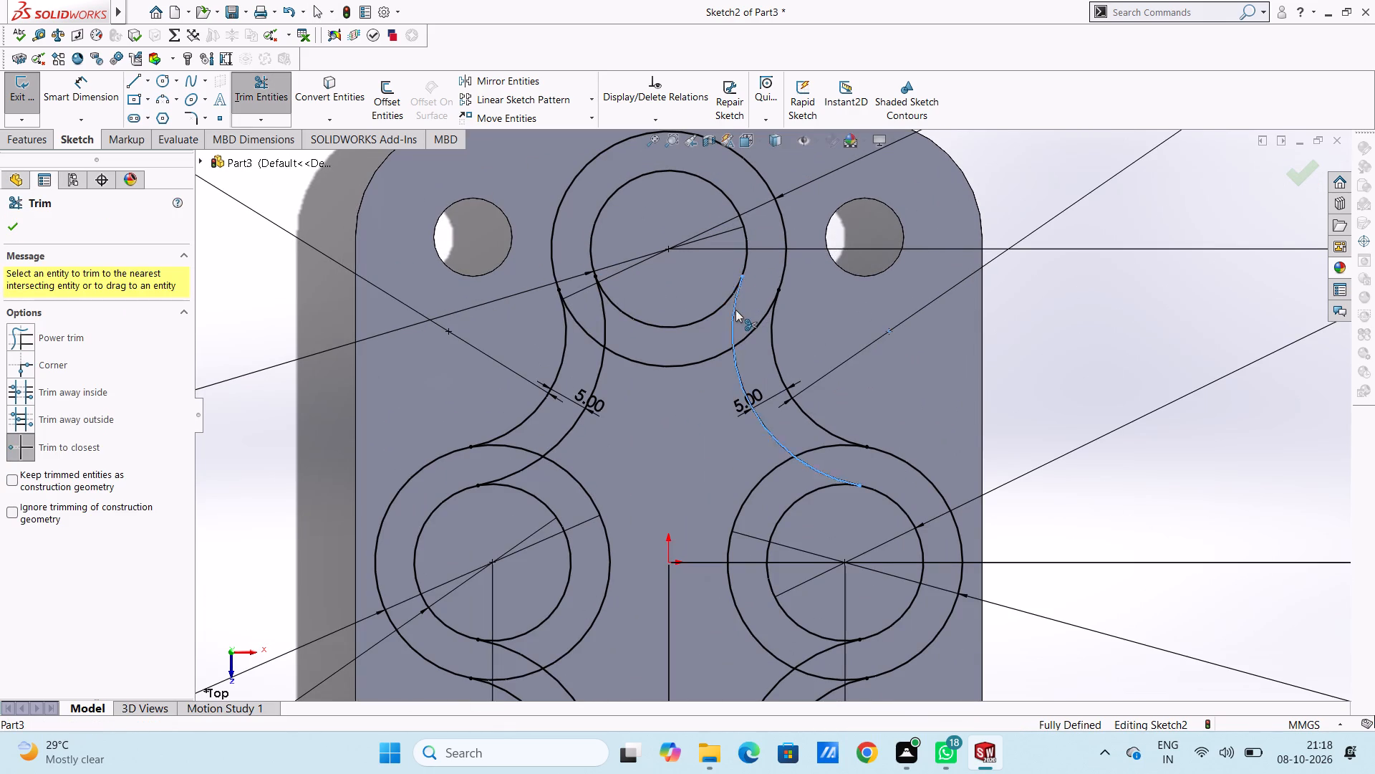
pyautogui.click(607, 325)
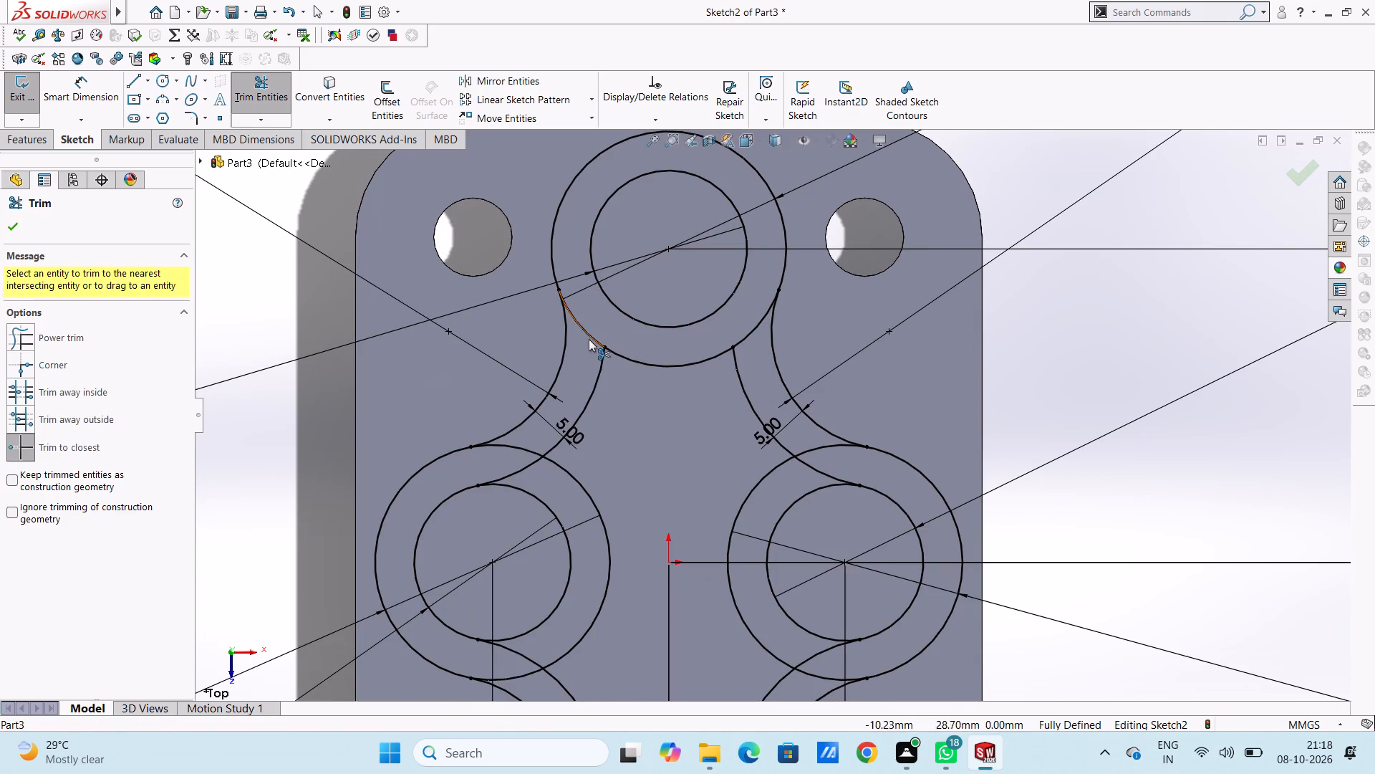
pyautogui.click(589, 339)
pyautogui.click(743, 340)
# Trim the left outer circle's segments between the connecting and offset arcs, plus the offset arc ends inside it.
pyautogui.scroll(2, 735, 408)
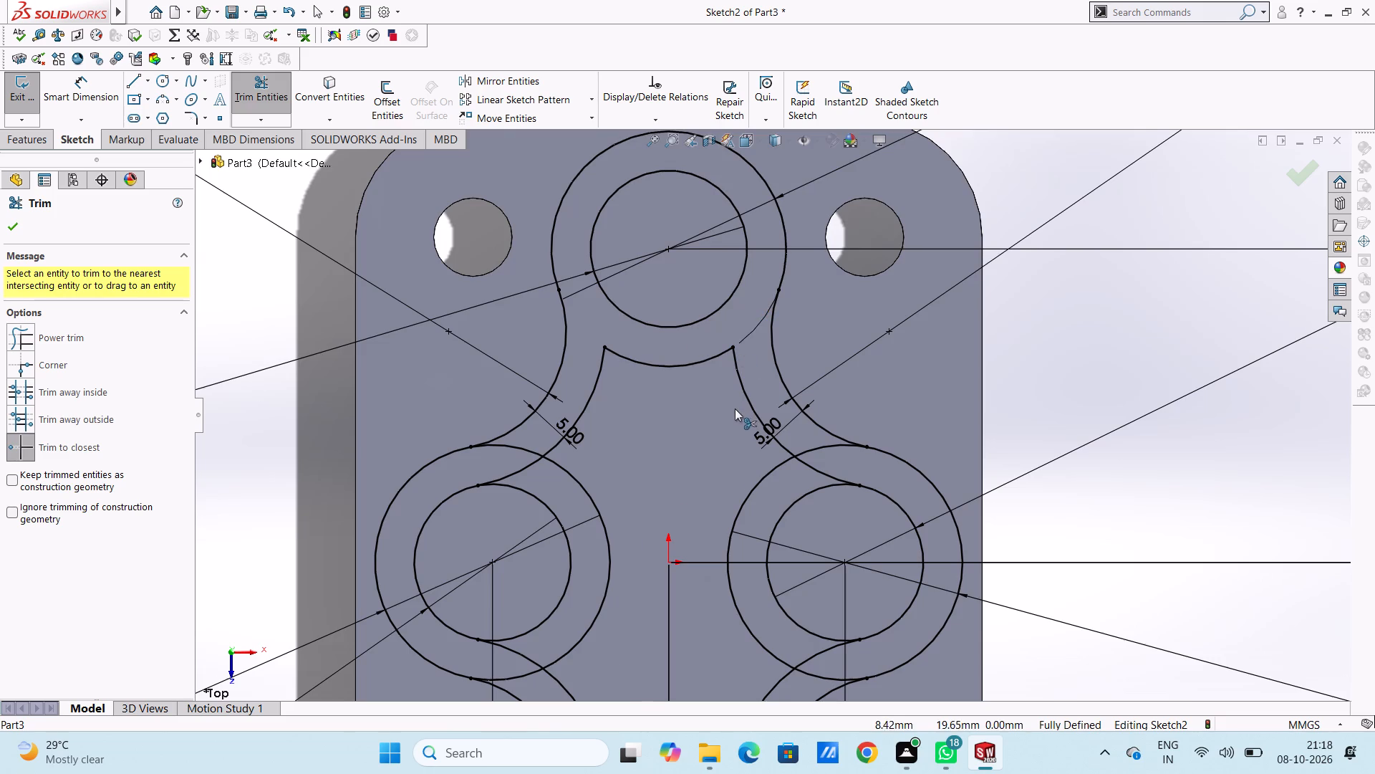
pyautogui.scroll(2, 735, 408)
pyautogui.scroll(-3, 781, 546)
pyautogui.click(522, 330)
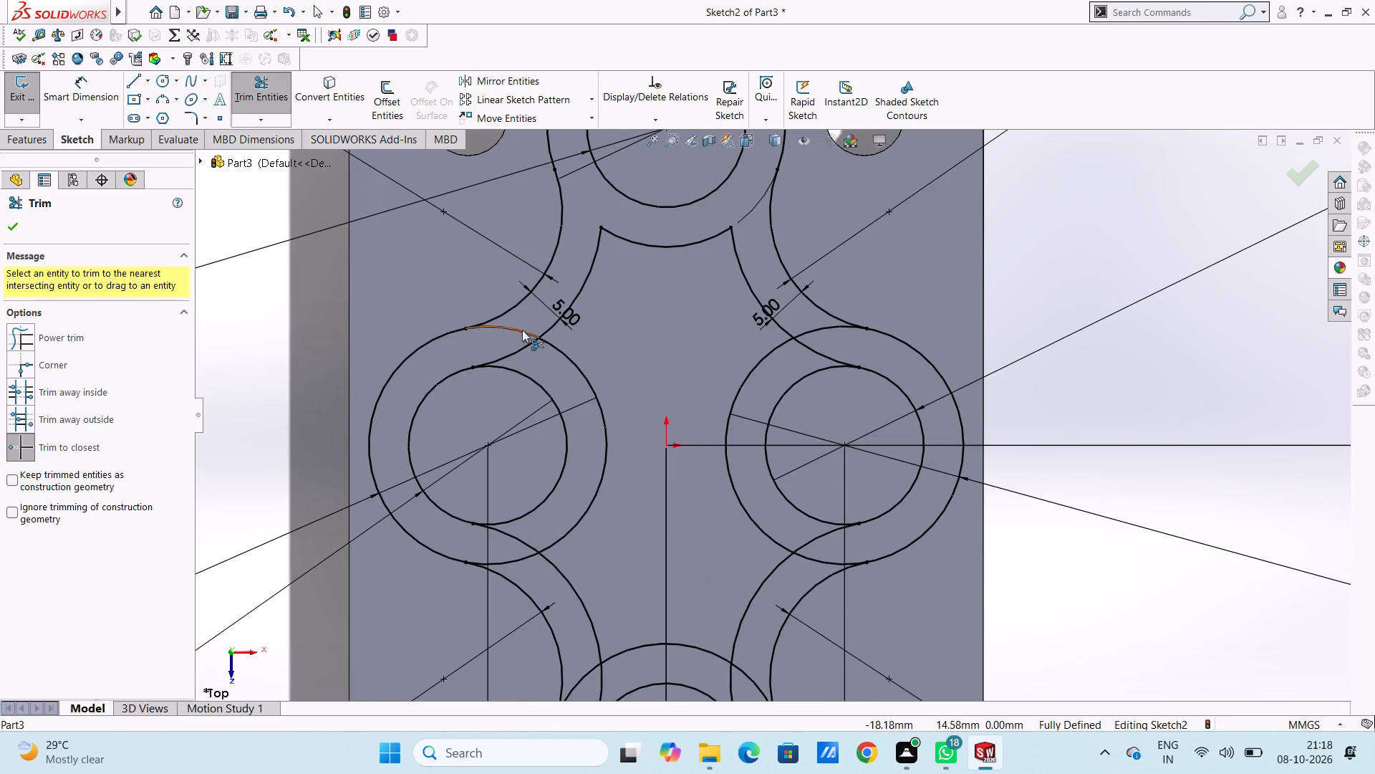
pyautogui.click(524, 346)
pyautogui.click(525, 540)
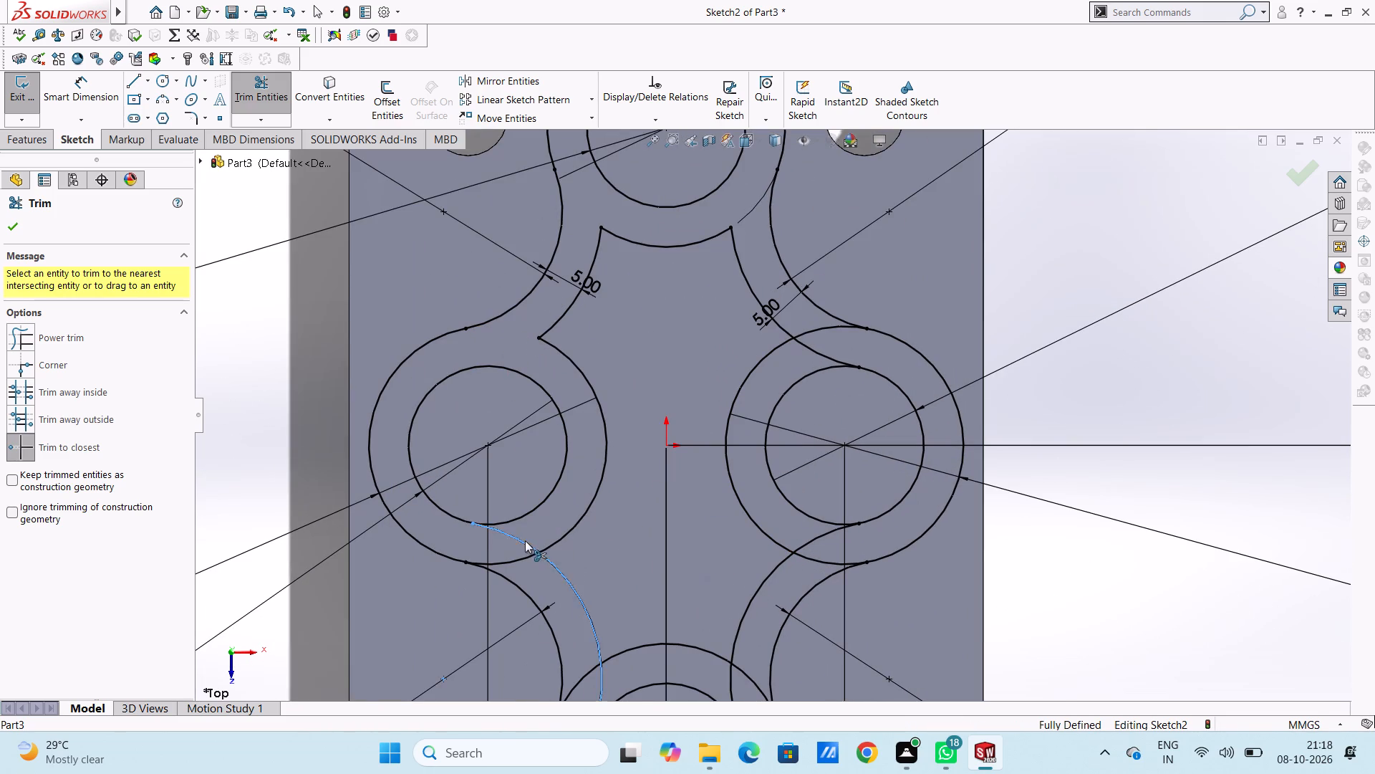
pyautogui.click(521, 560)
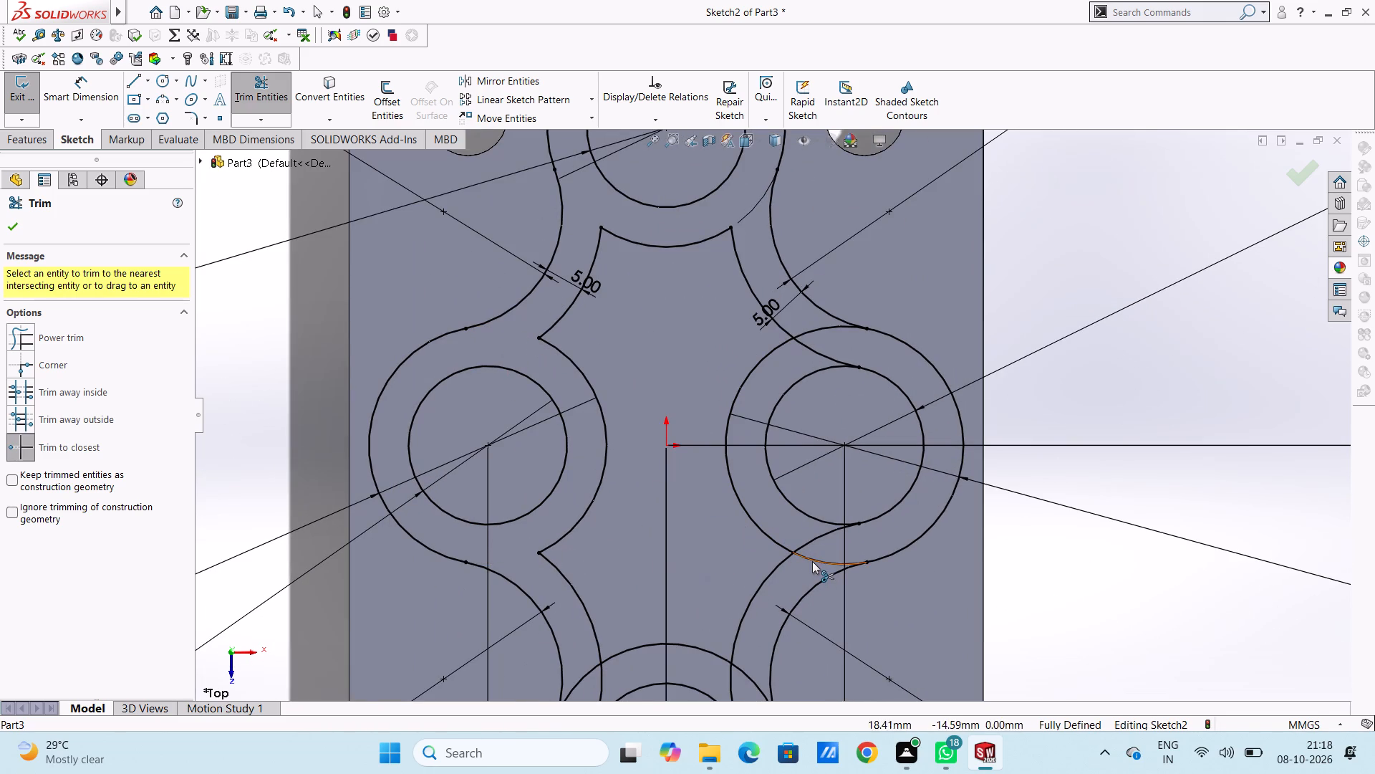
# Trim the right outer circle's segments between the connecting and offset arcs, plus the offset arc ends inside it.
pyautogui.click(812, 561)
pyautogui.click(822, 535)
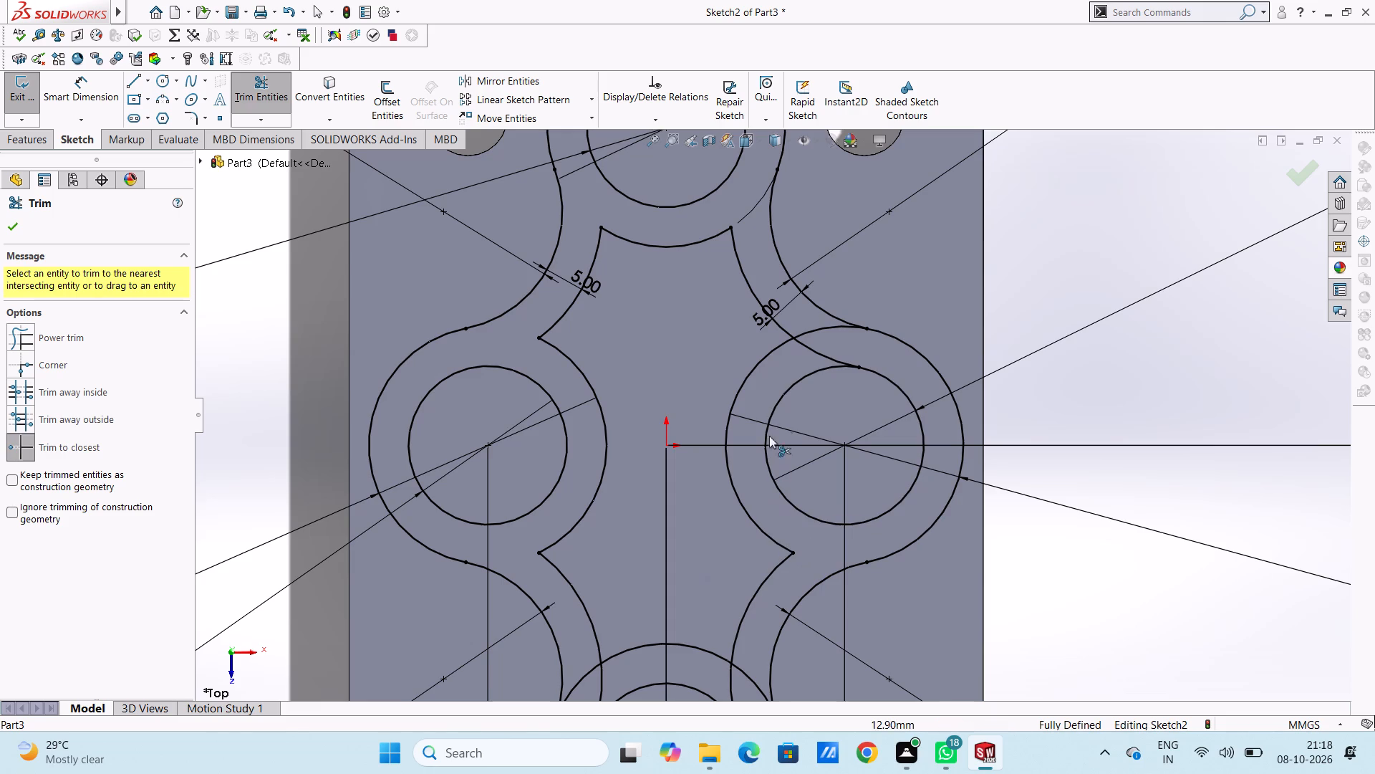
pyautogui.click(812, 351)
pyautogui.click(820, 327)
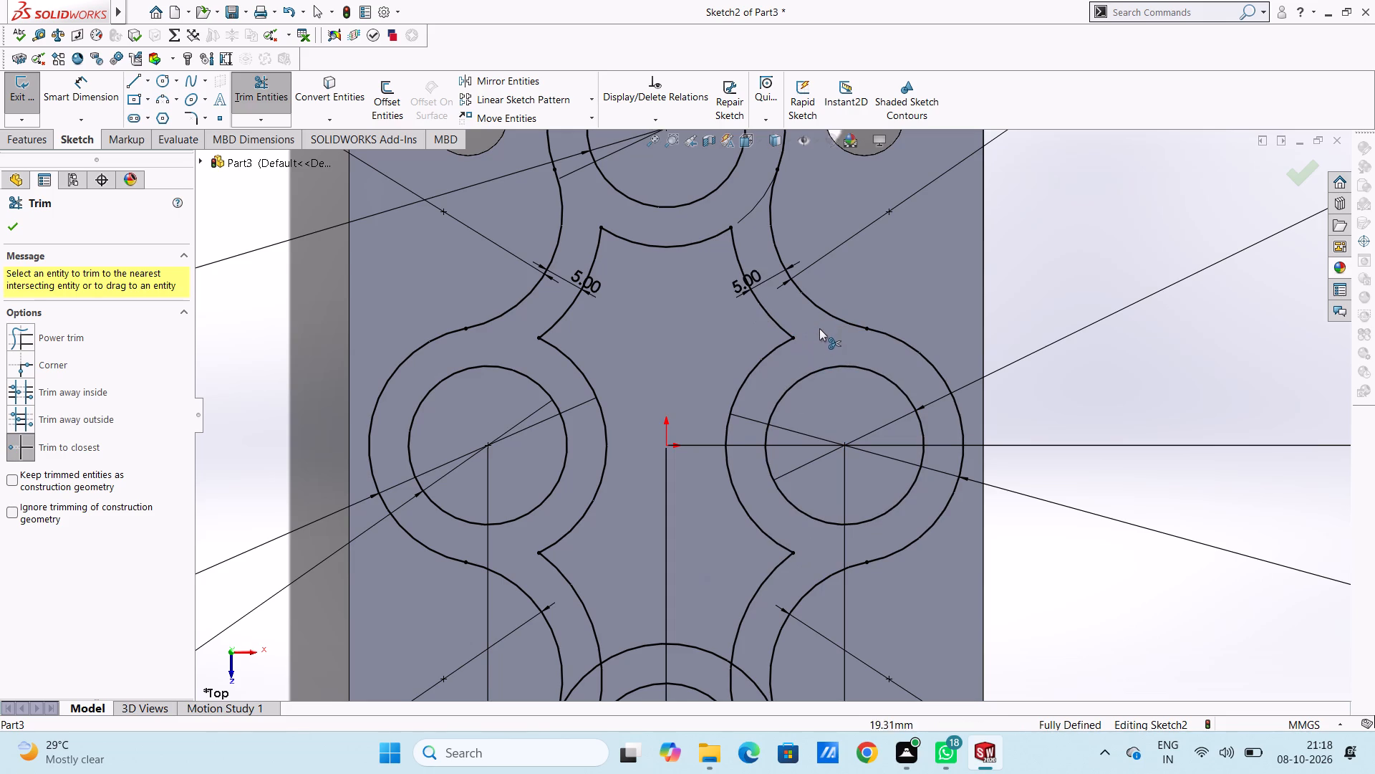
# Trim the lower outer circle's segments between the connecting and offset arcs and the offset arc ends inside it, then finish trimming.
pyautogui.scroll(4, 817, 329)
pyautogui.scroll(3, 768, 568)
pyautogui.scroll(-4, 756, 576)
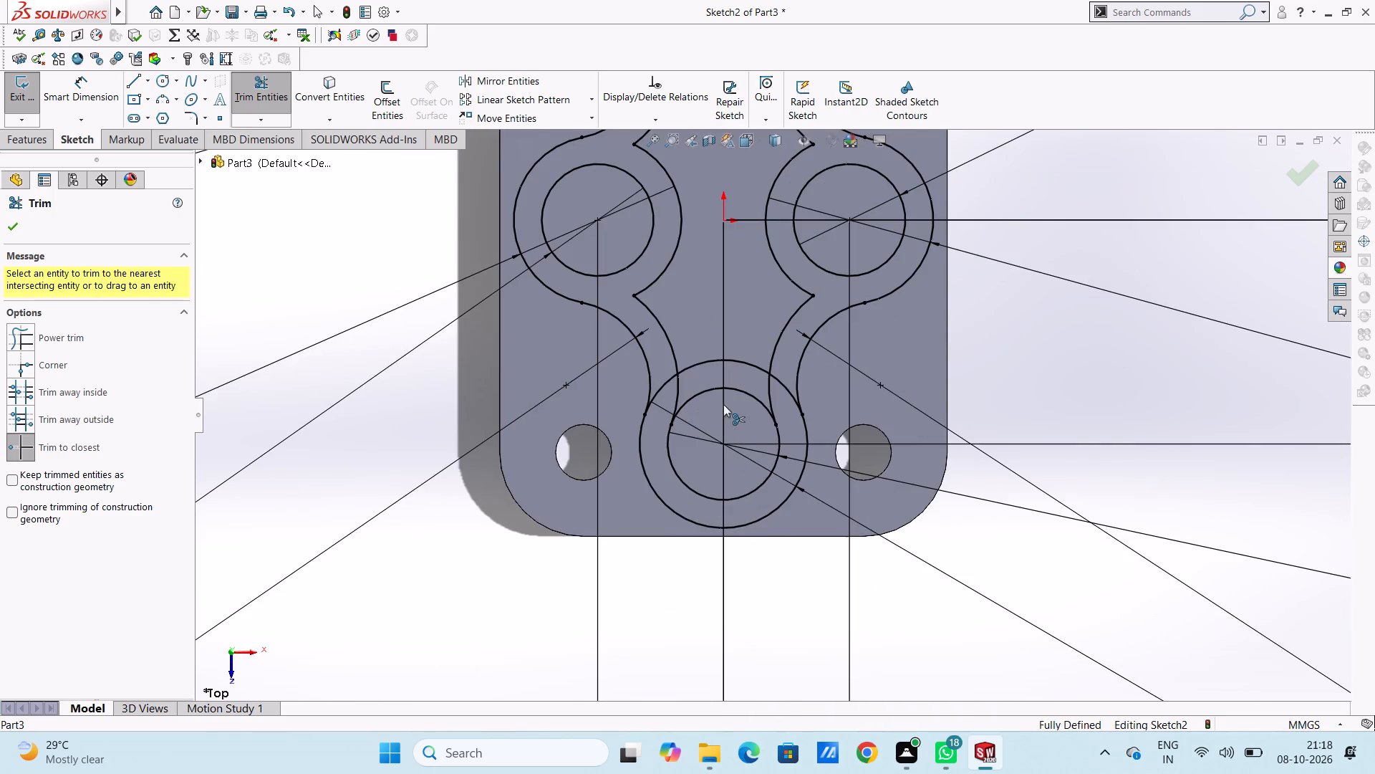
pyautogui.scroll(-4, 721, 404)
pyautogui.click(602, 381)
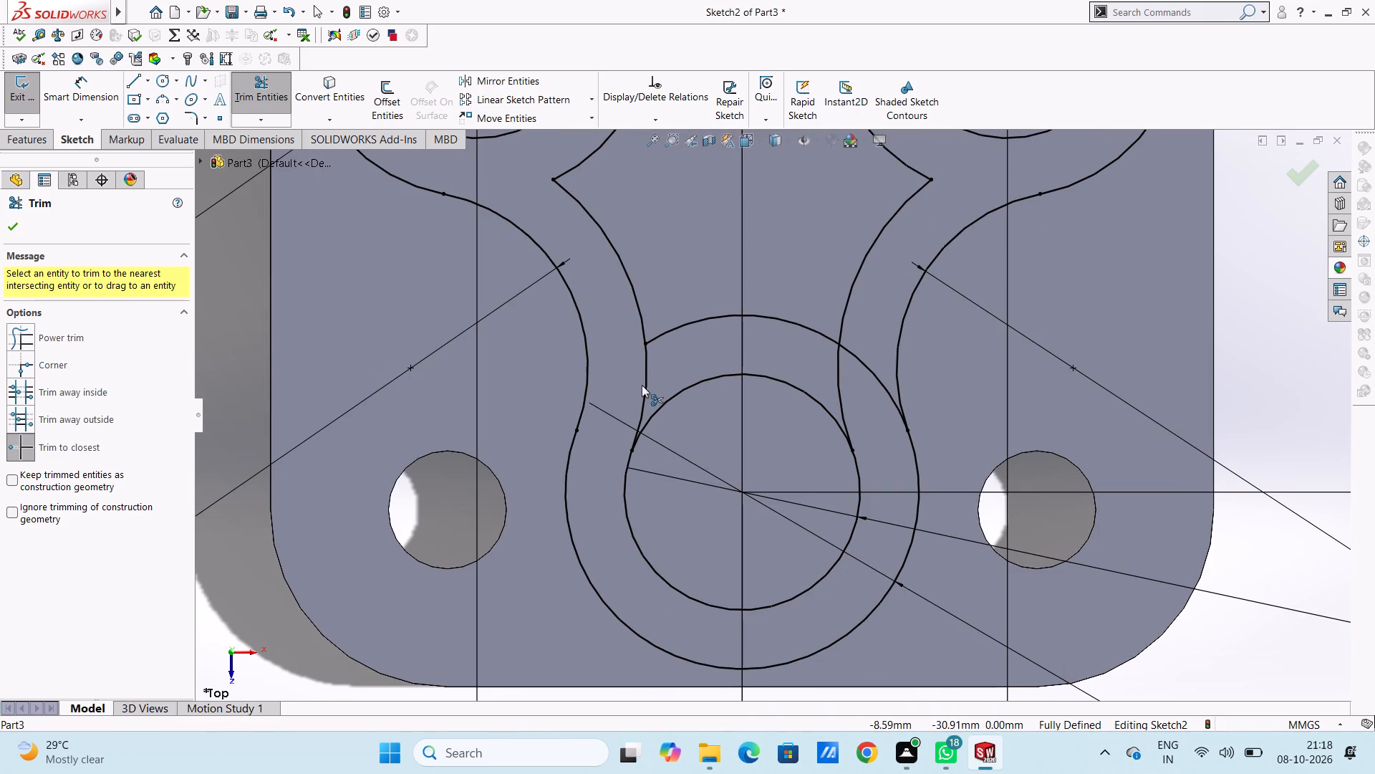
pyautogui.click(645, 383)
pyautogui.click(836, 386)
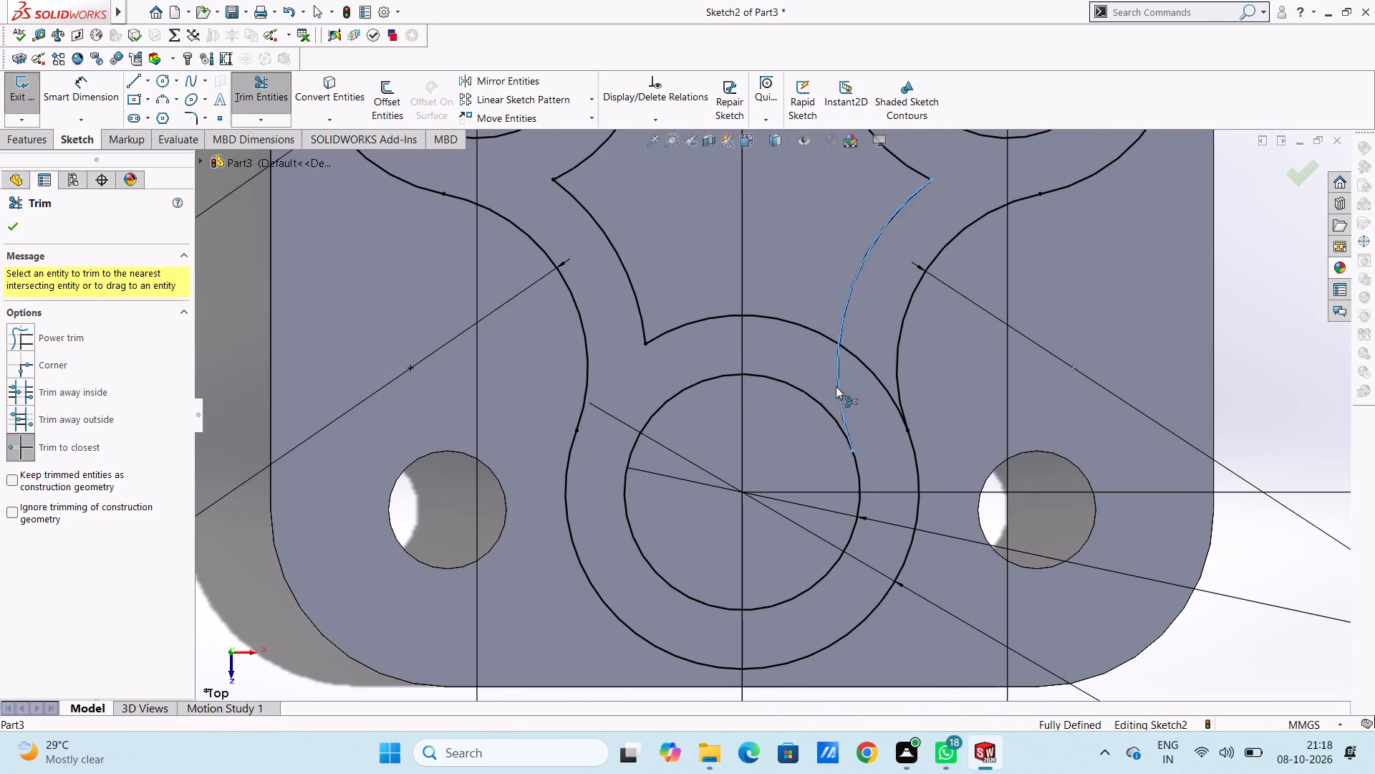
pyautogui.click(857, 362)
pyautogui.scroll(8, 856, 362)
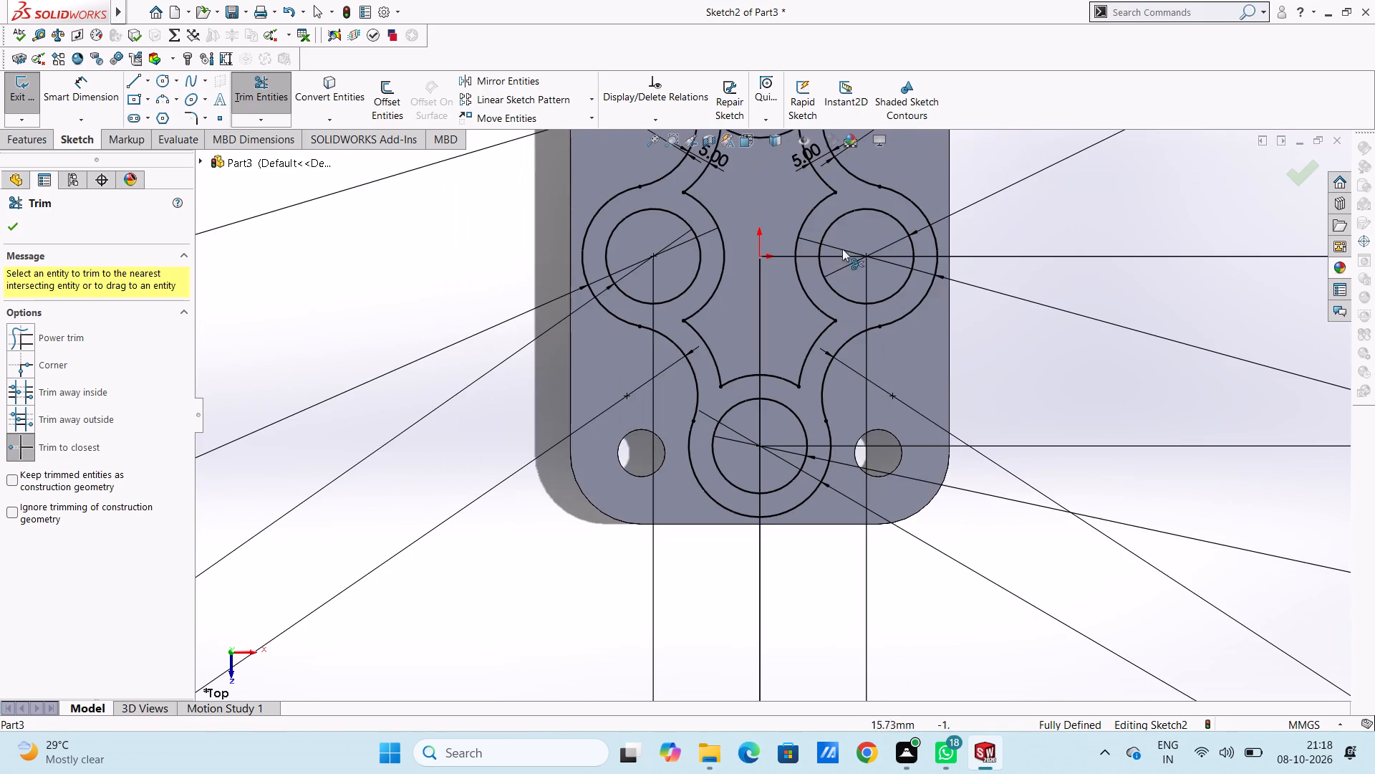
pyautogui.scroll(4, 845, 217)
pyautogui.scroll(-4, 831, 234)
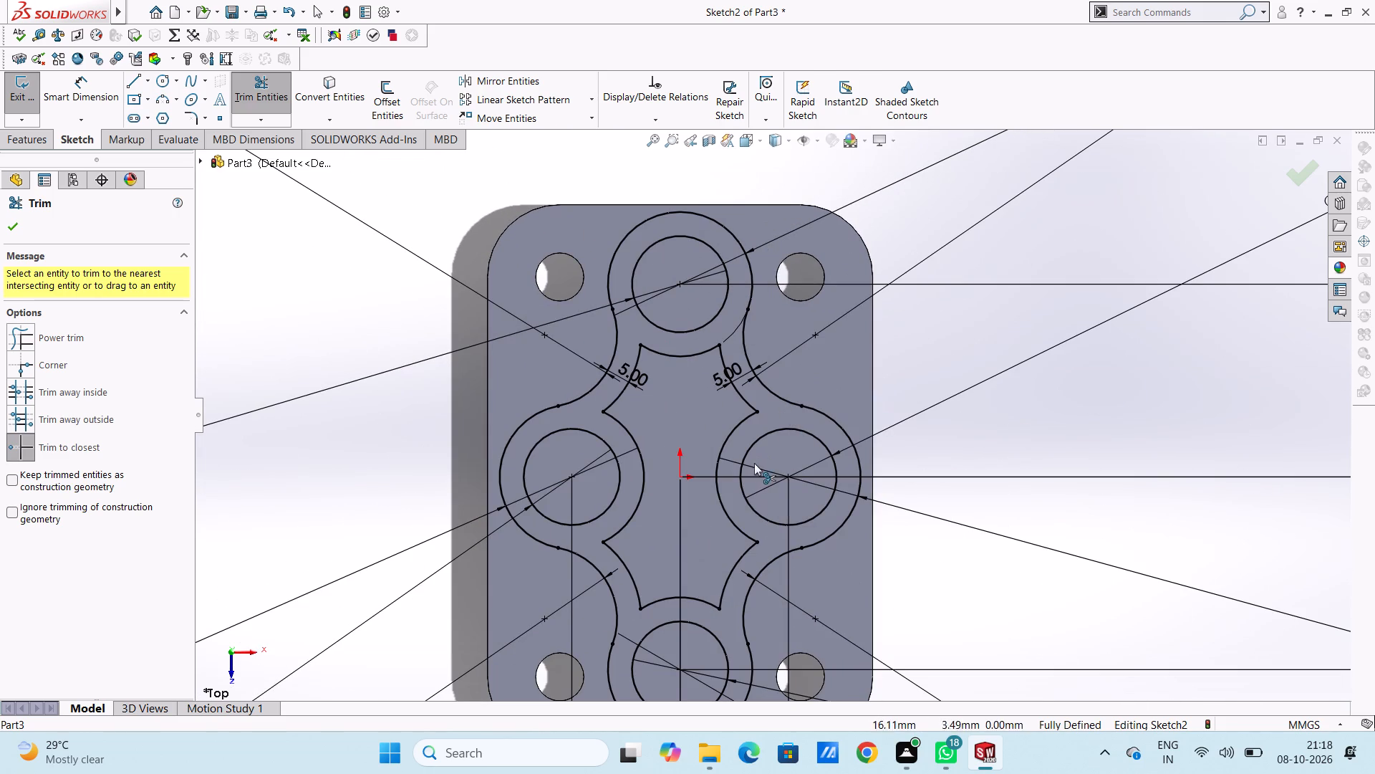
pyautogui.scroll(-3, 719, 507)
pyautogui.scroll(3, 723, 350)
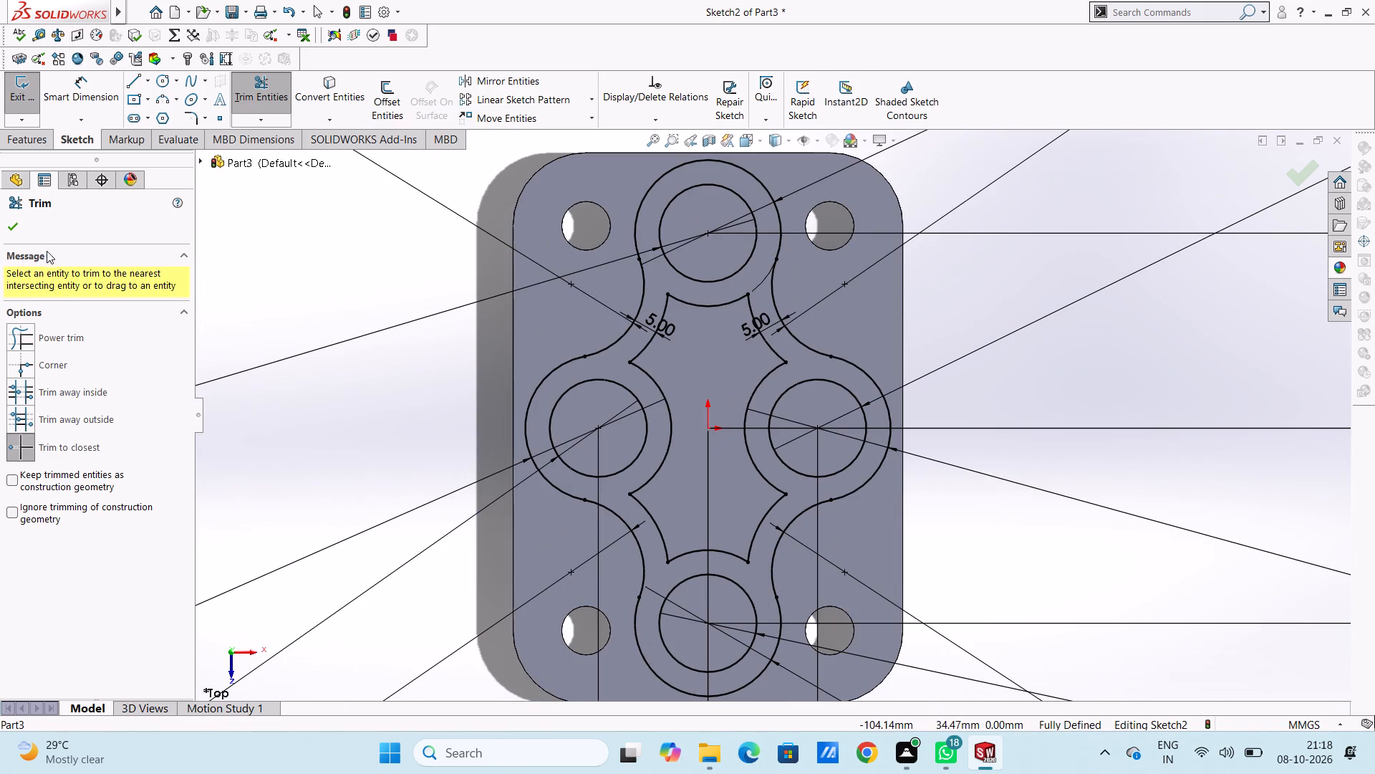
pyautogui.click(20, 234)
pyautogui.click(4, 226)
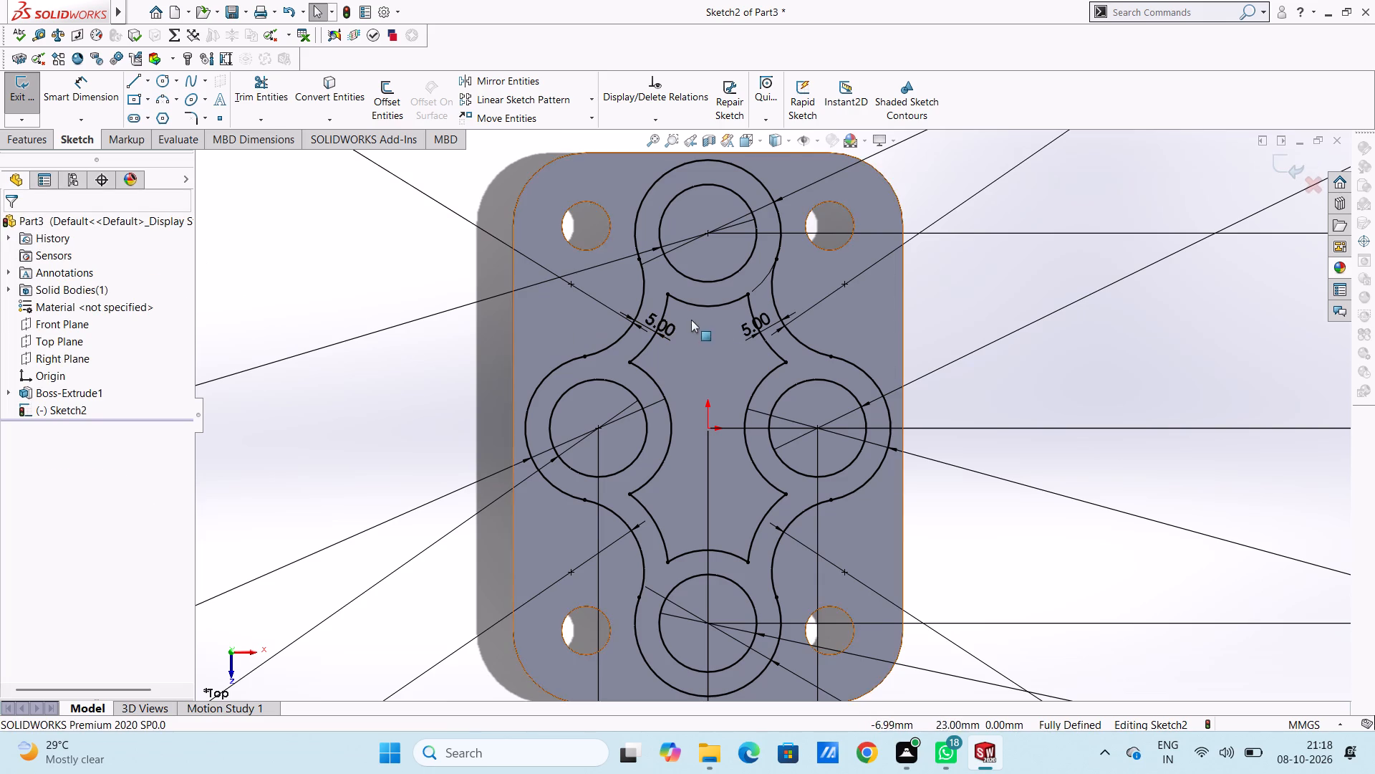
# Move the two 5 mm offset dimensions off the sketch profile to clear space beyond the plate's edges.
pyautogui.moveTo(751, 339); pyautogui.dragTo(1114, 173)
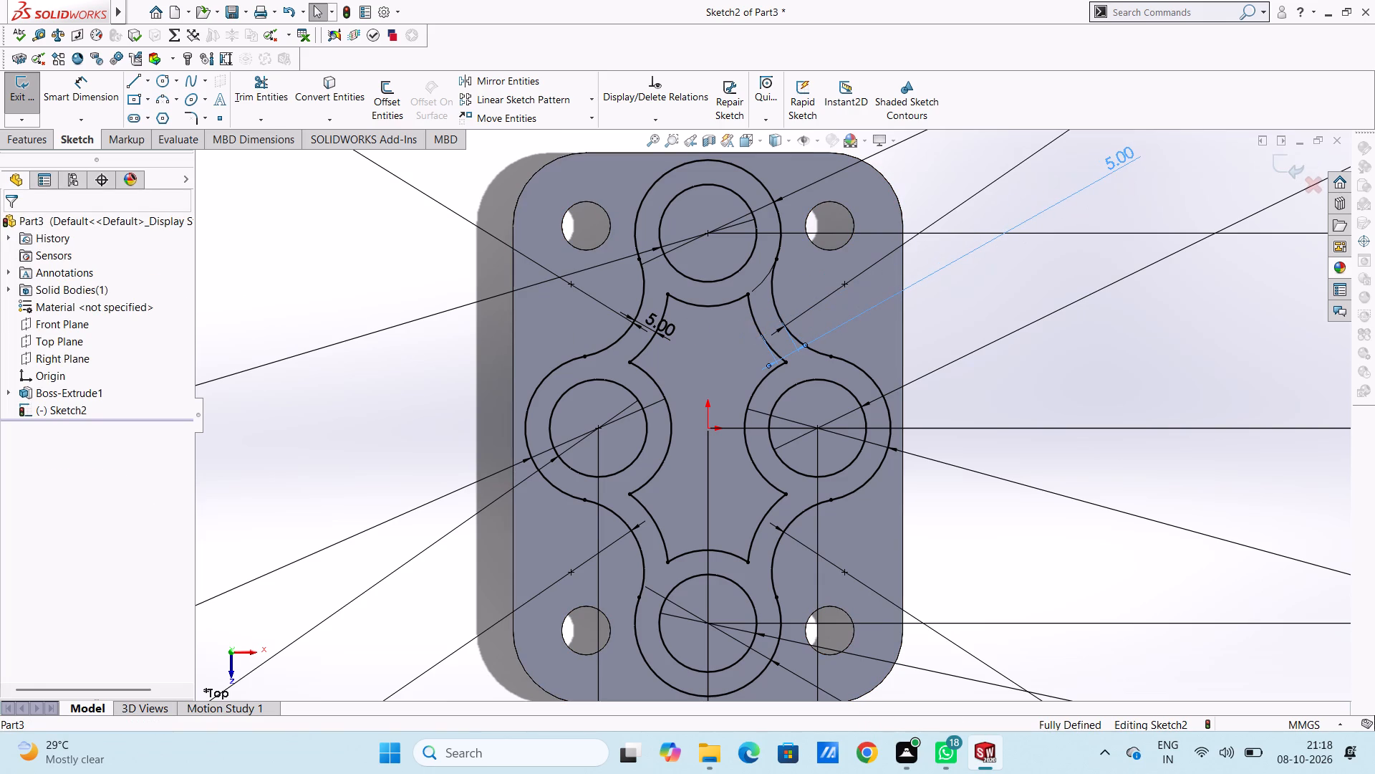
pyautogui.click(1016, 297)
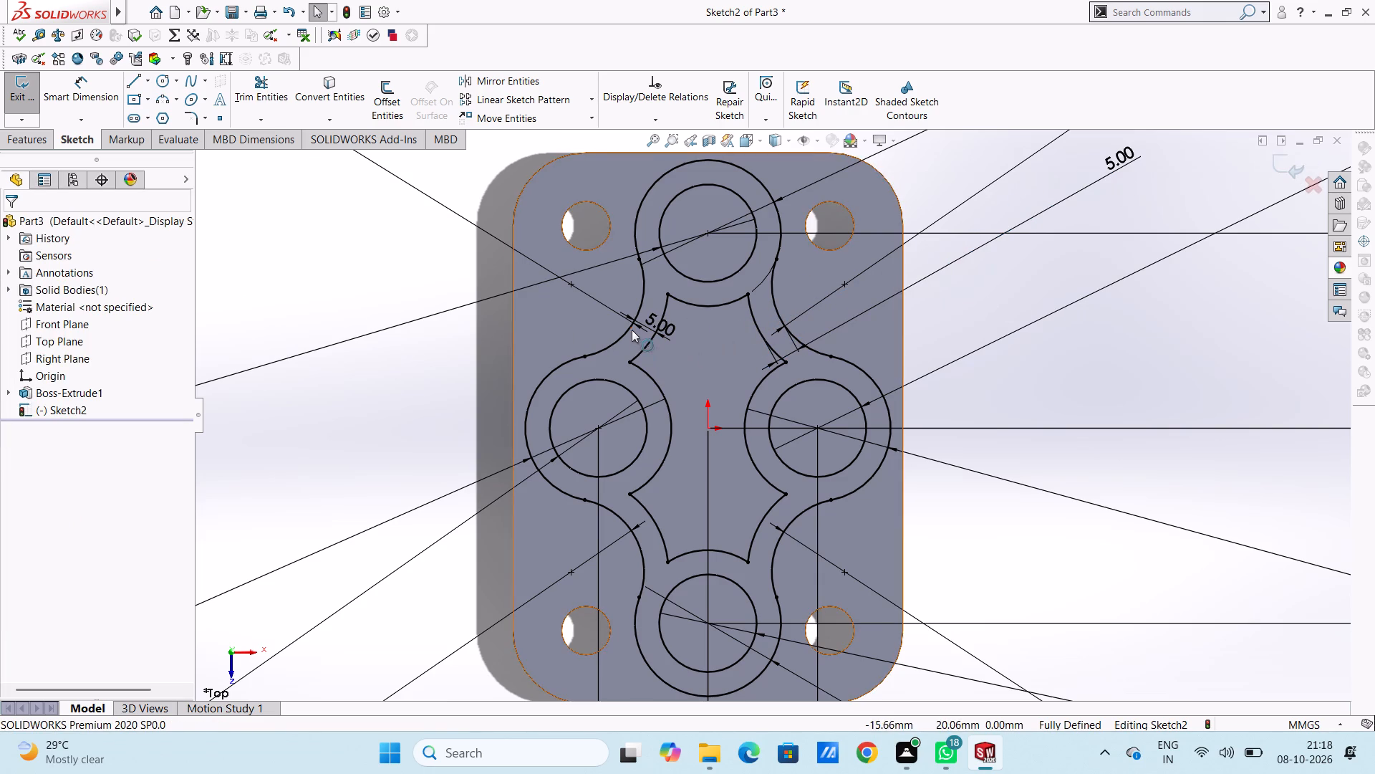
pyautogui.scroll(3, 700, 340)
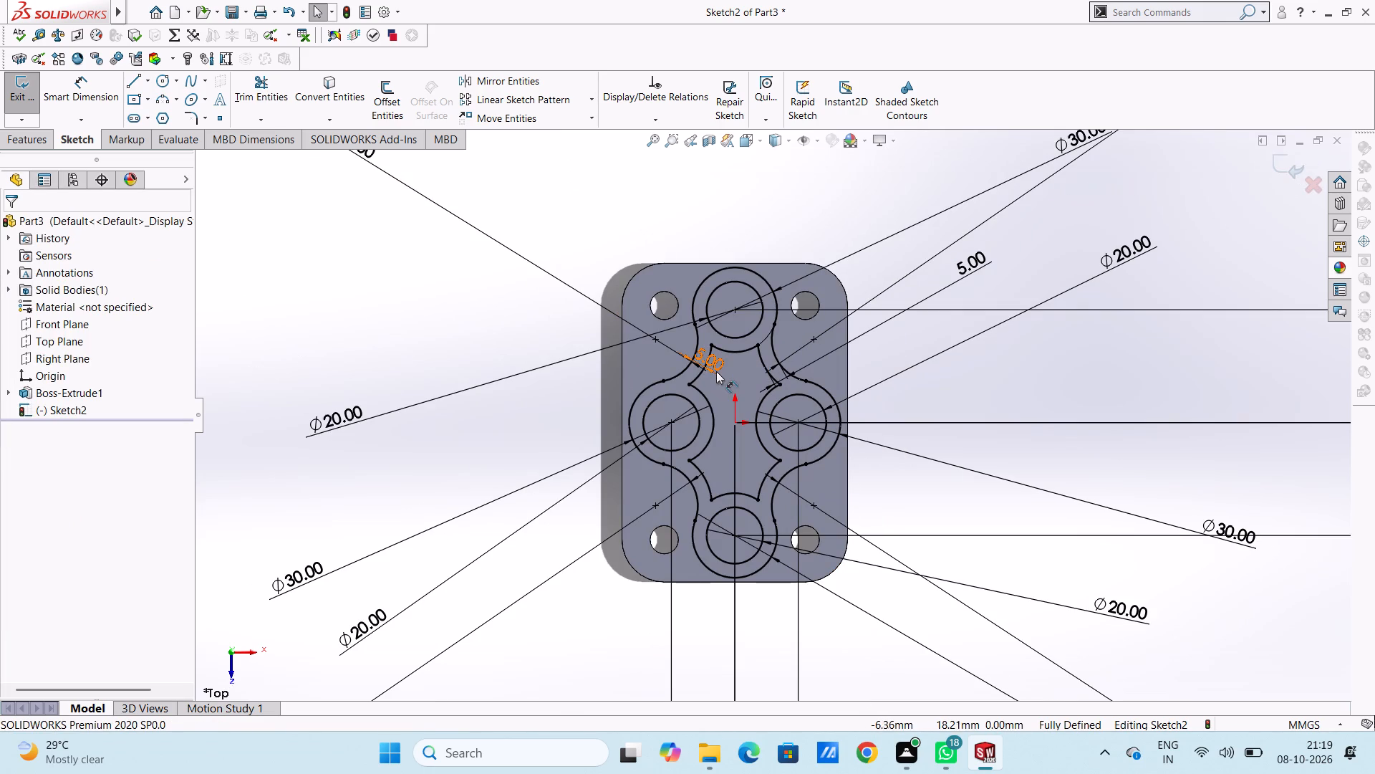
pyautogui.moveTo(716, 371); pyautogui.dragTo(447, 258)
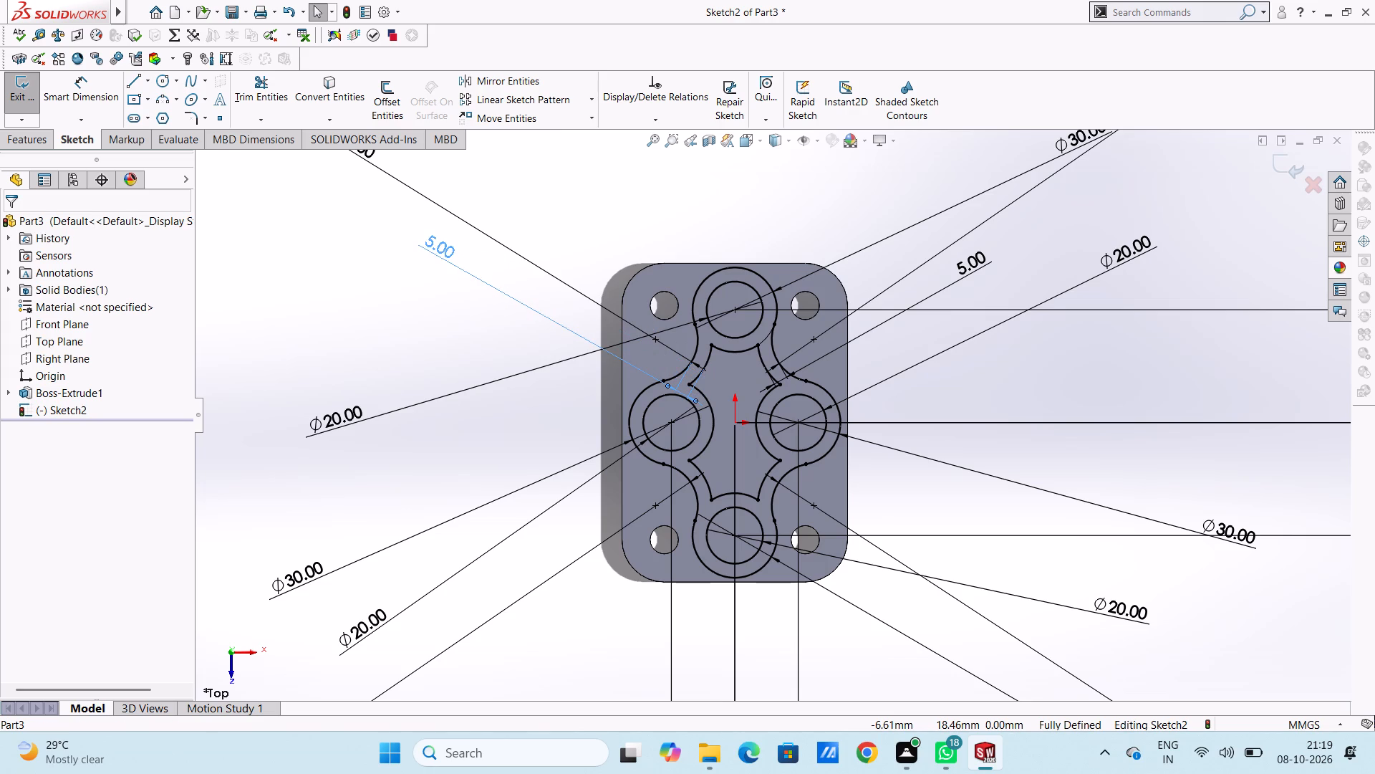
pyautogui.click(431, 314)
pyautogui.scroll(-4, 814, 368)
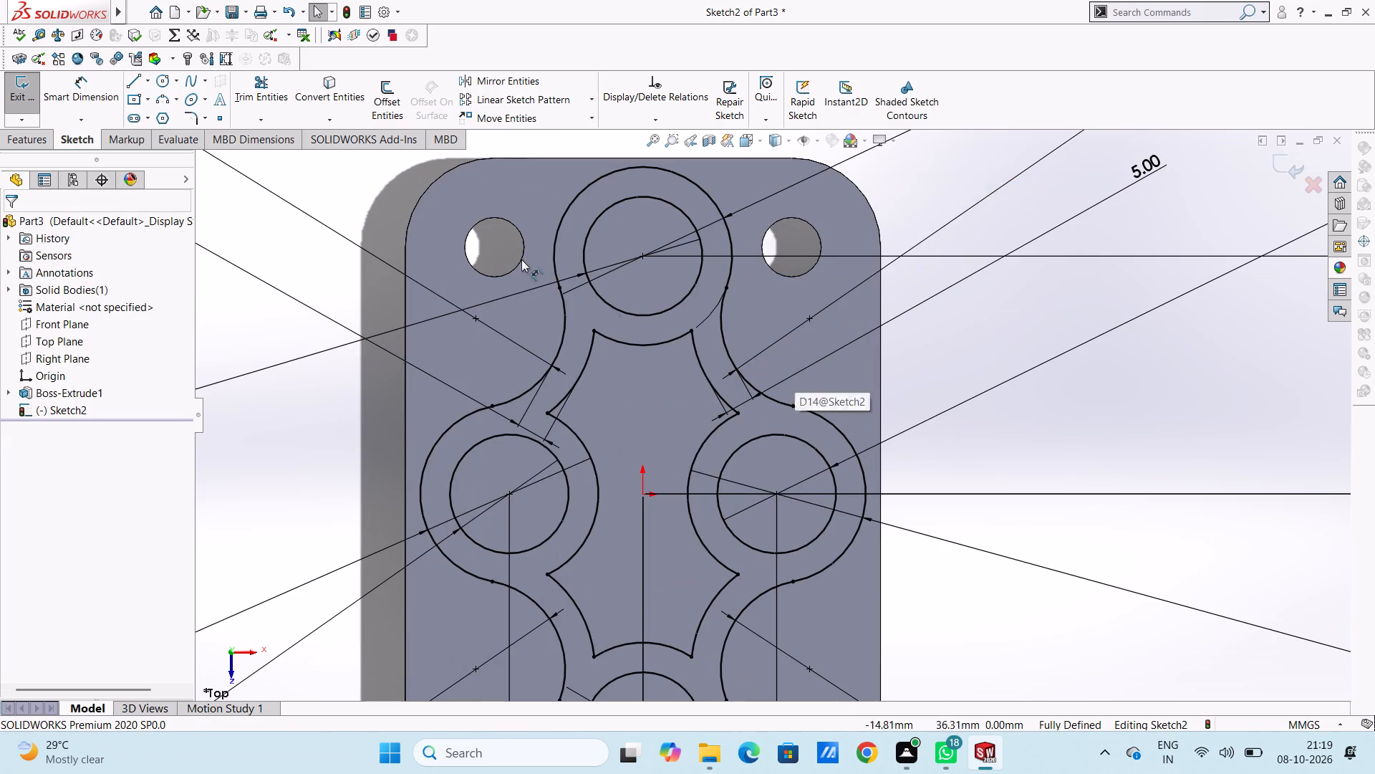
# Fillet the eight sharp corners of the inner wall profile, between the circle arcs and offset arcs, with a 3 mm radius.
pyautogui.click(188, 120)
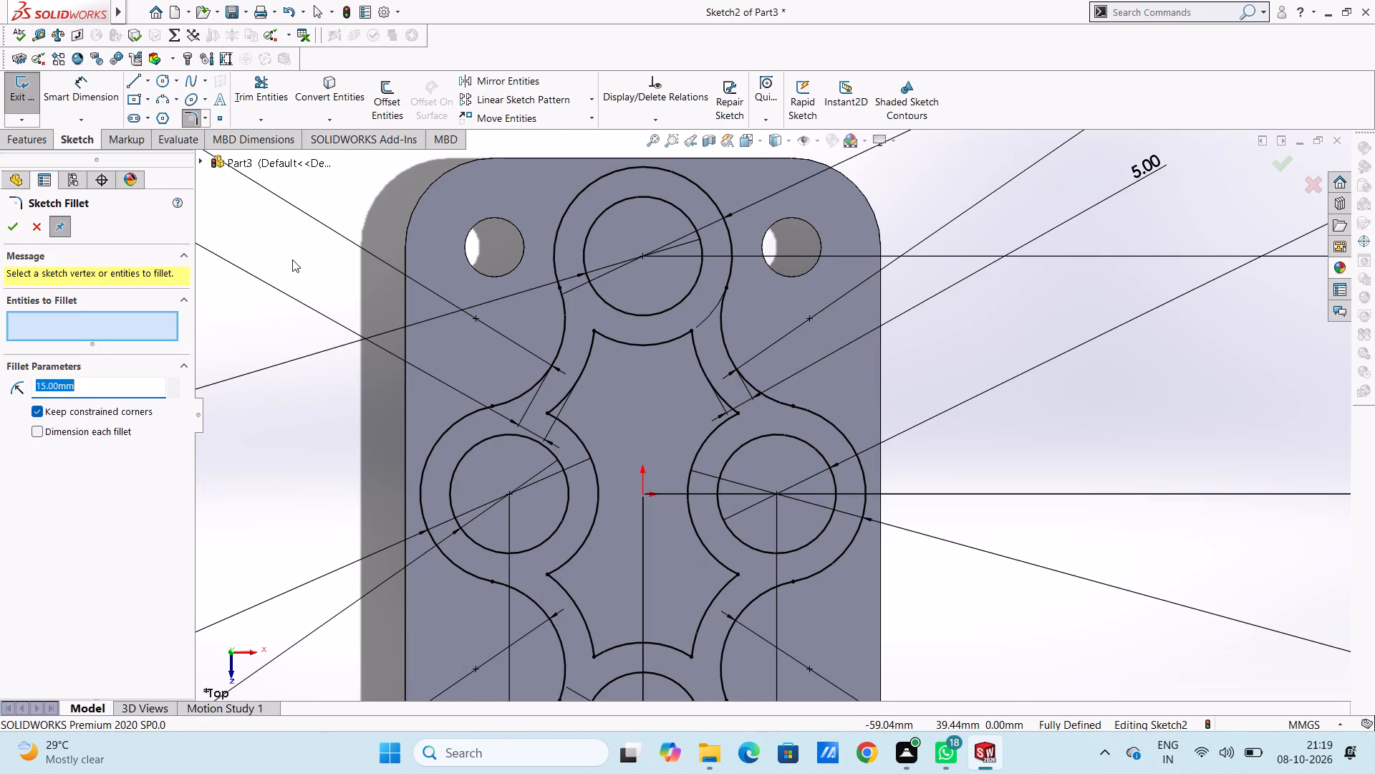
pyautogui.press('3')
pyautogui.press('Return')
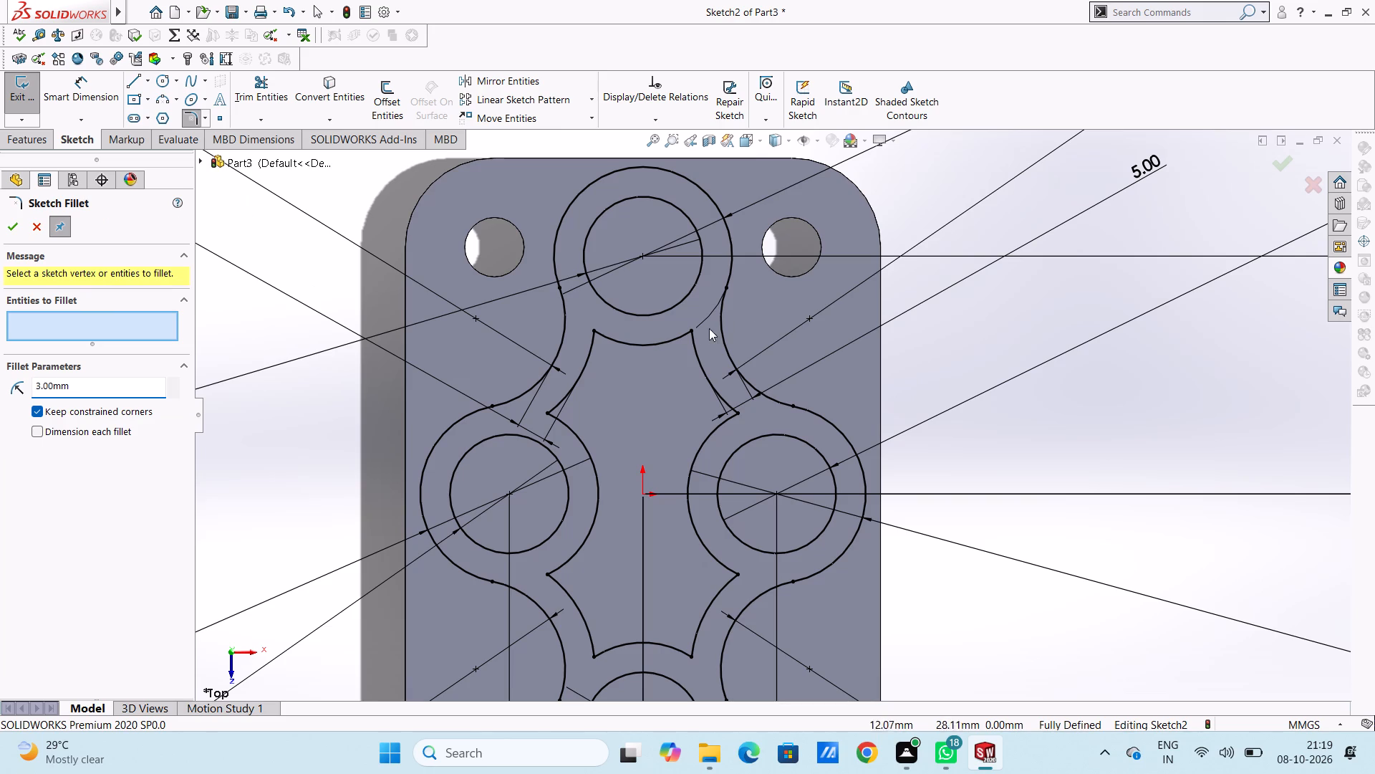
pyautogui.click(690, 329)
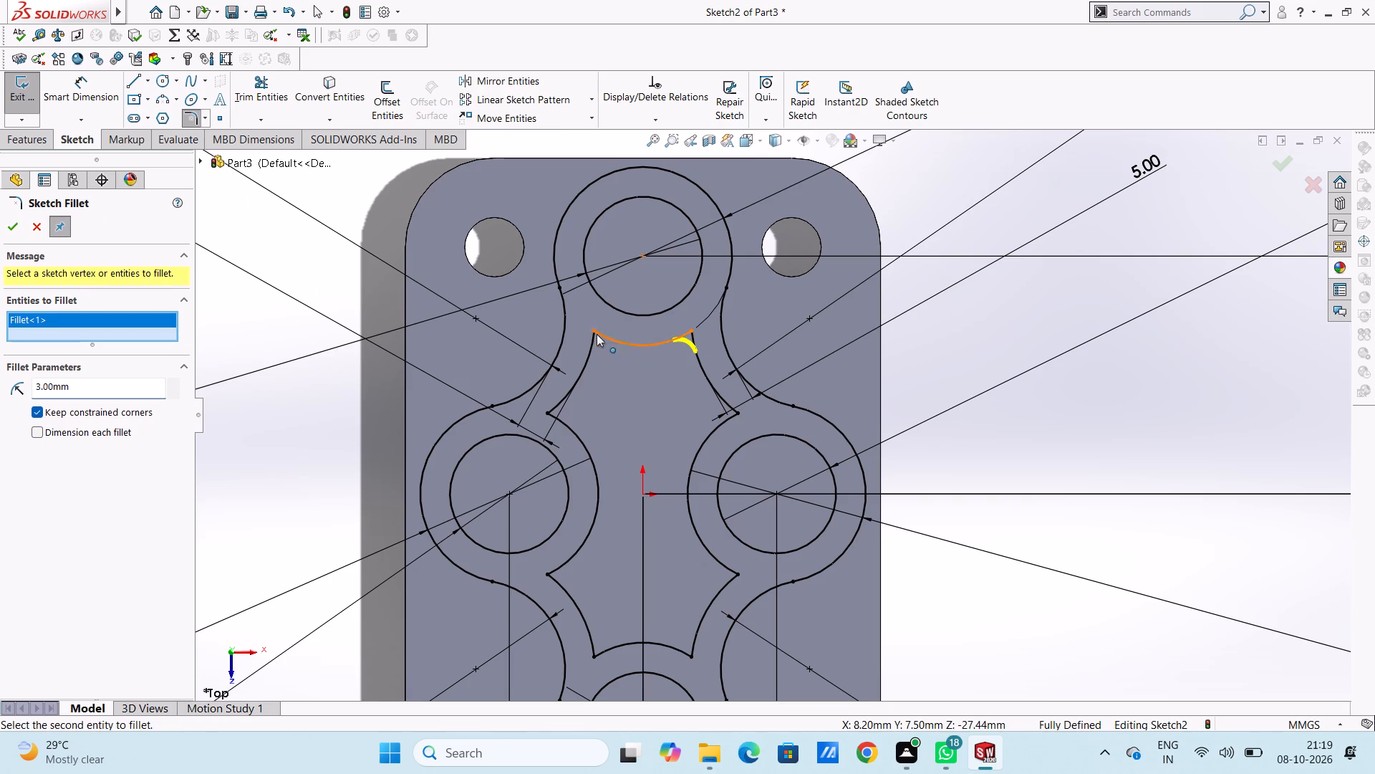
pyautogui.click(593, 331)
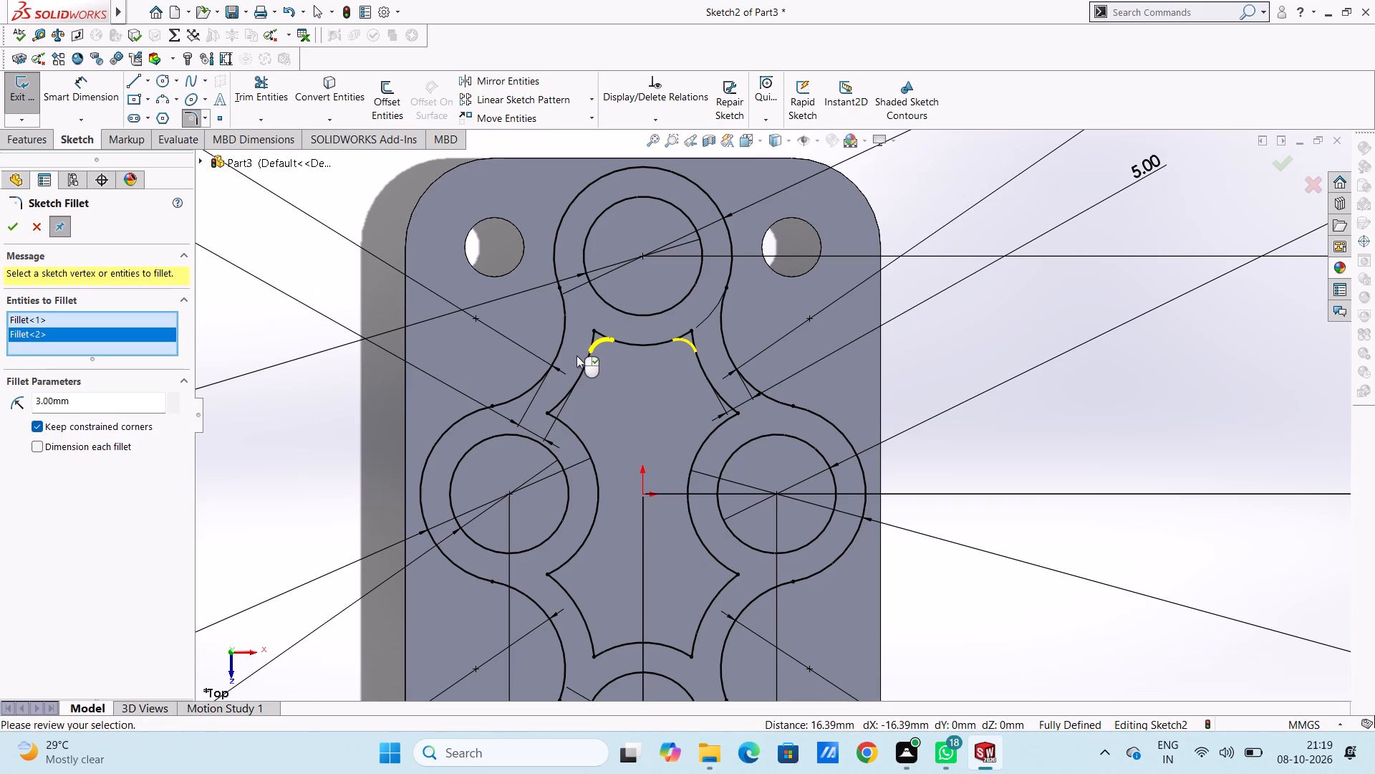
pyautogui.click(546, 411)
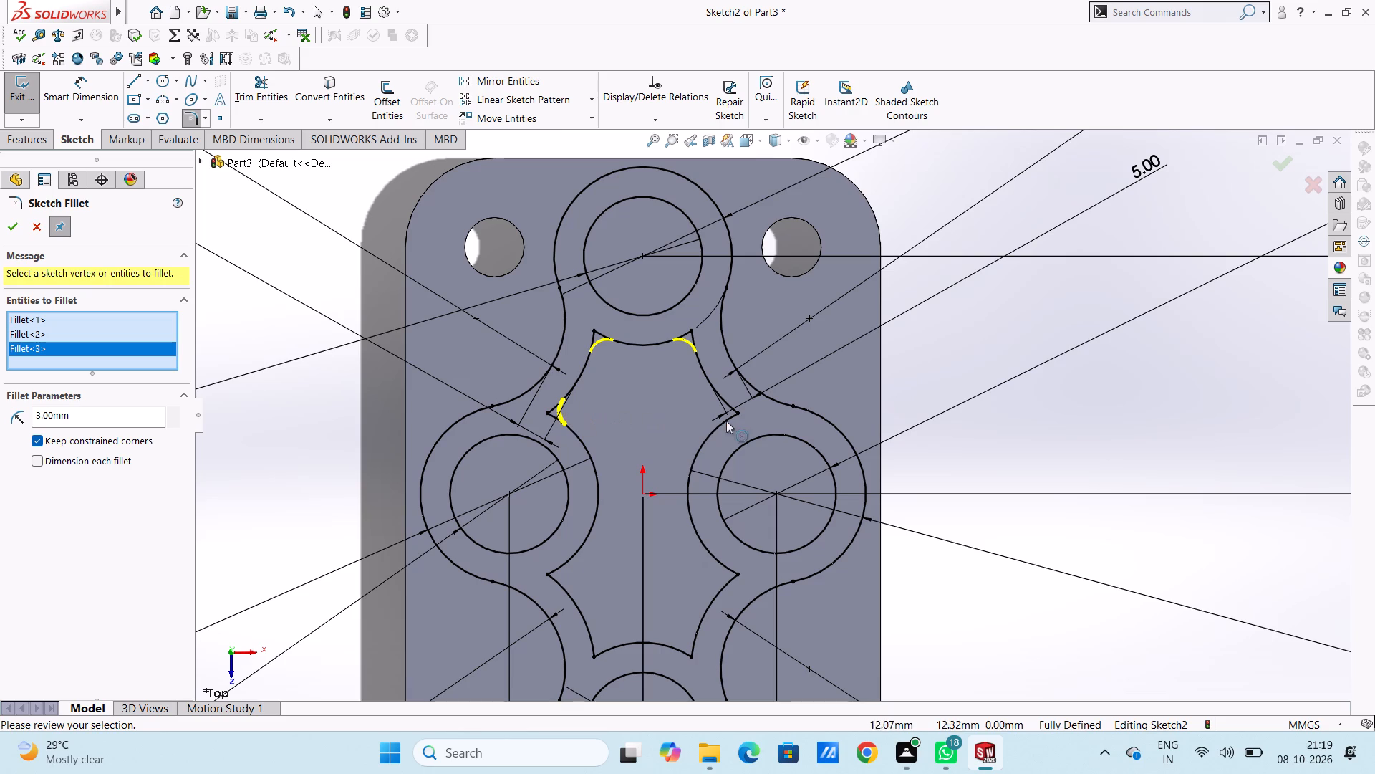
pyautogui.click(735, 414)
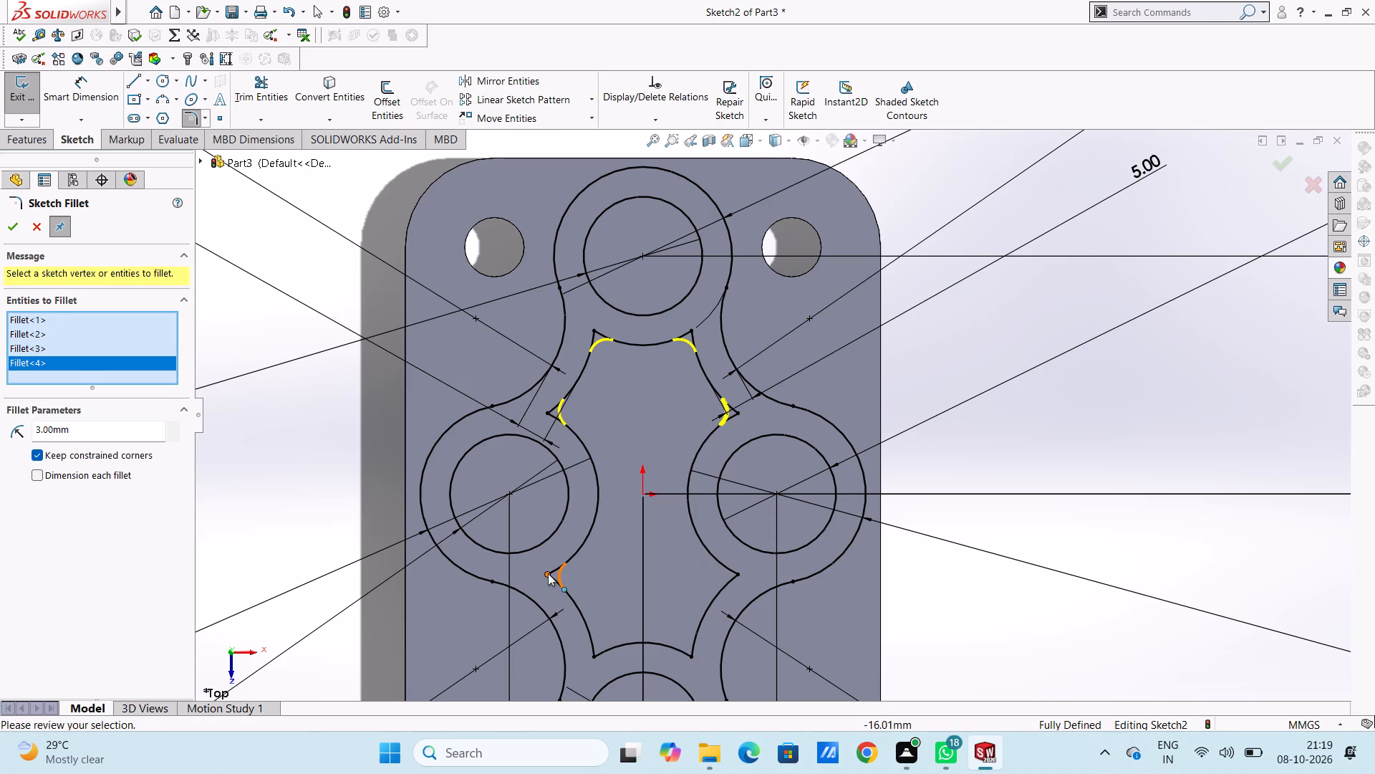
pyautogui.click(547, 573)
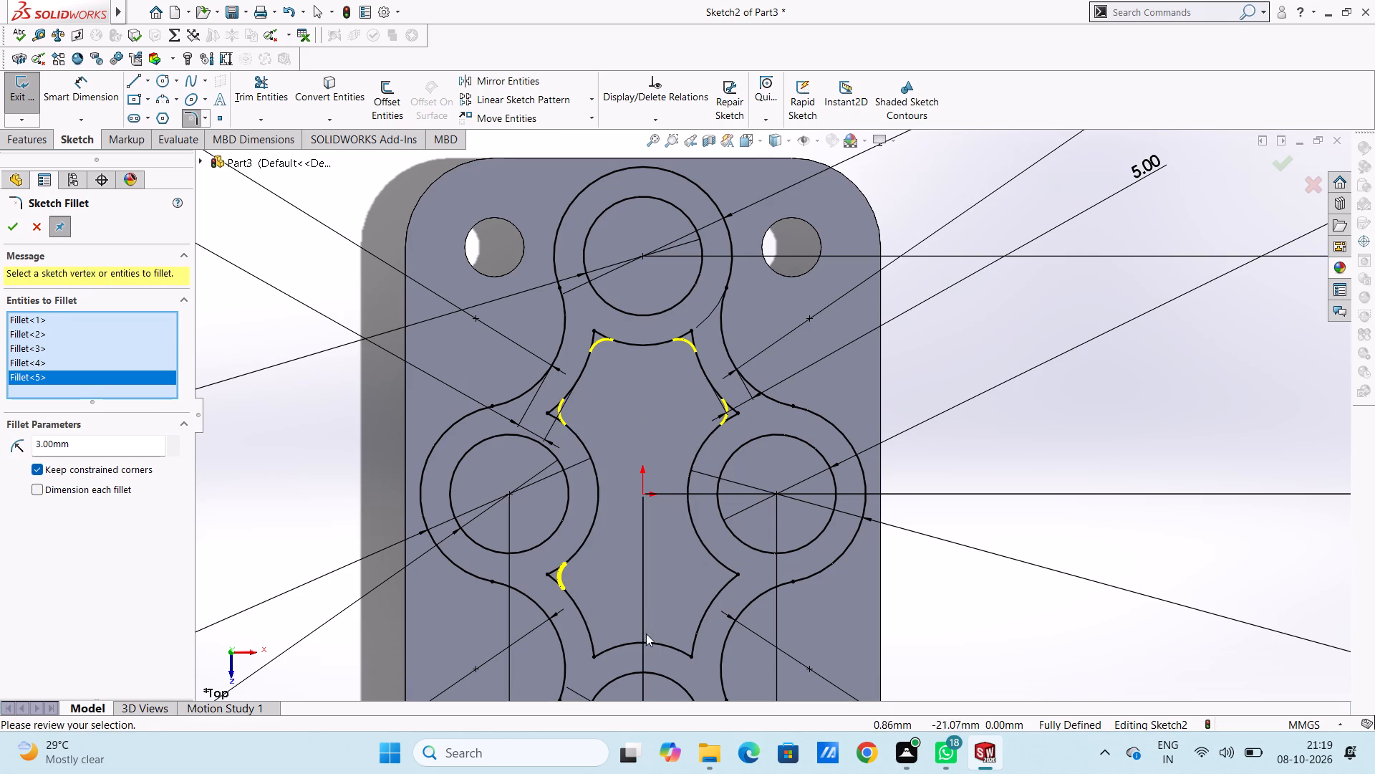
pyautogui.click(595, 655)
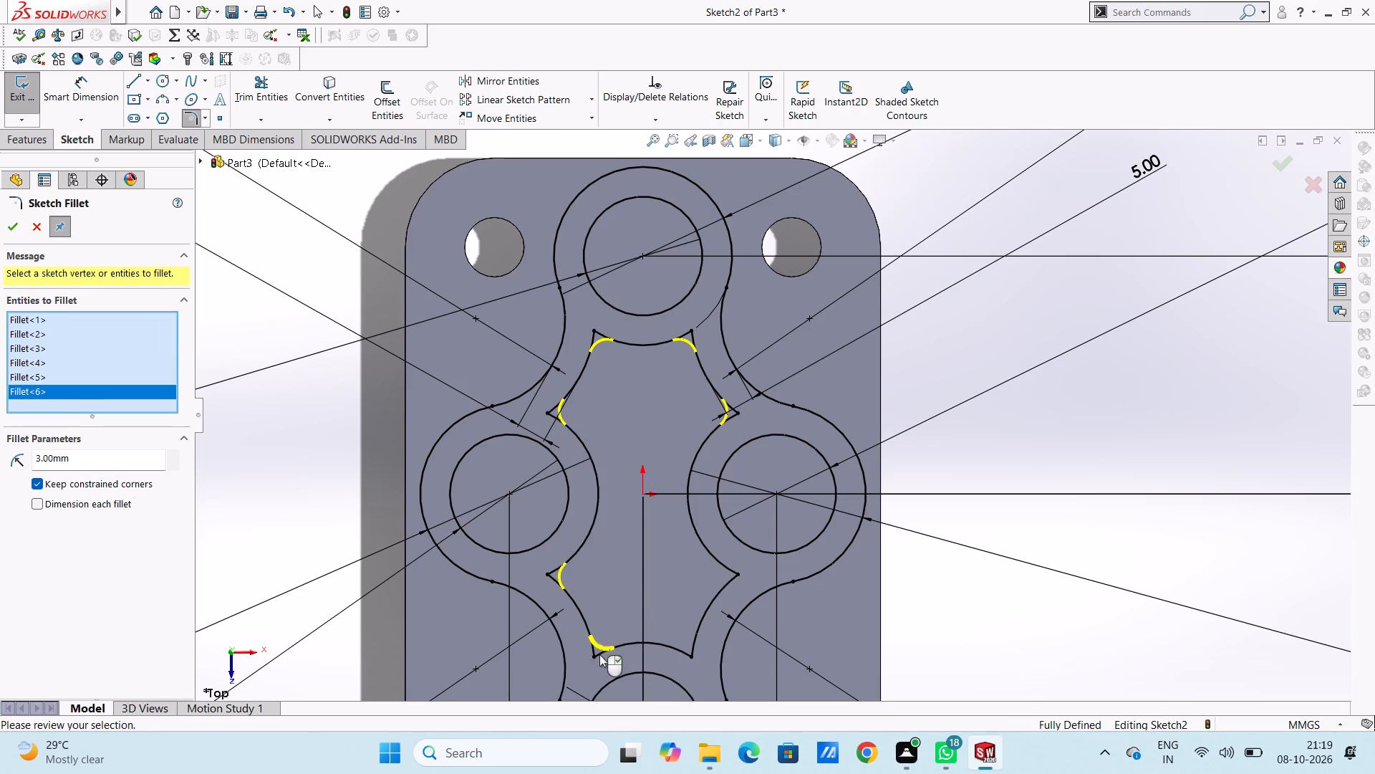
pyautogui.click(694, 656)
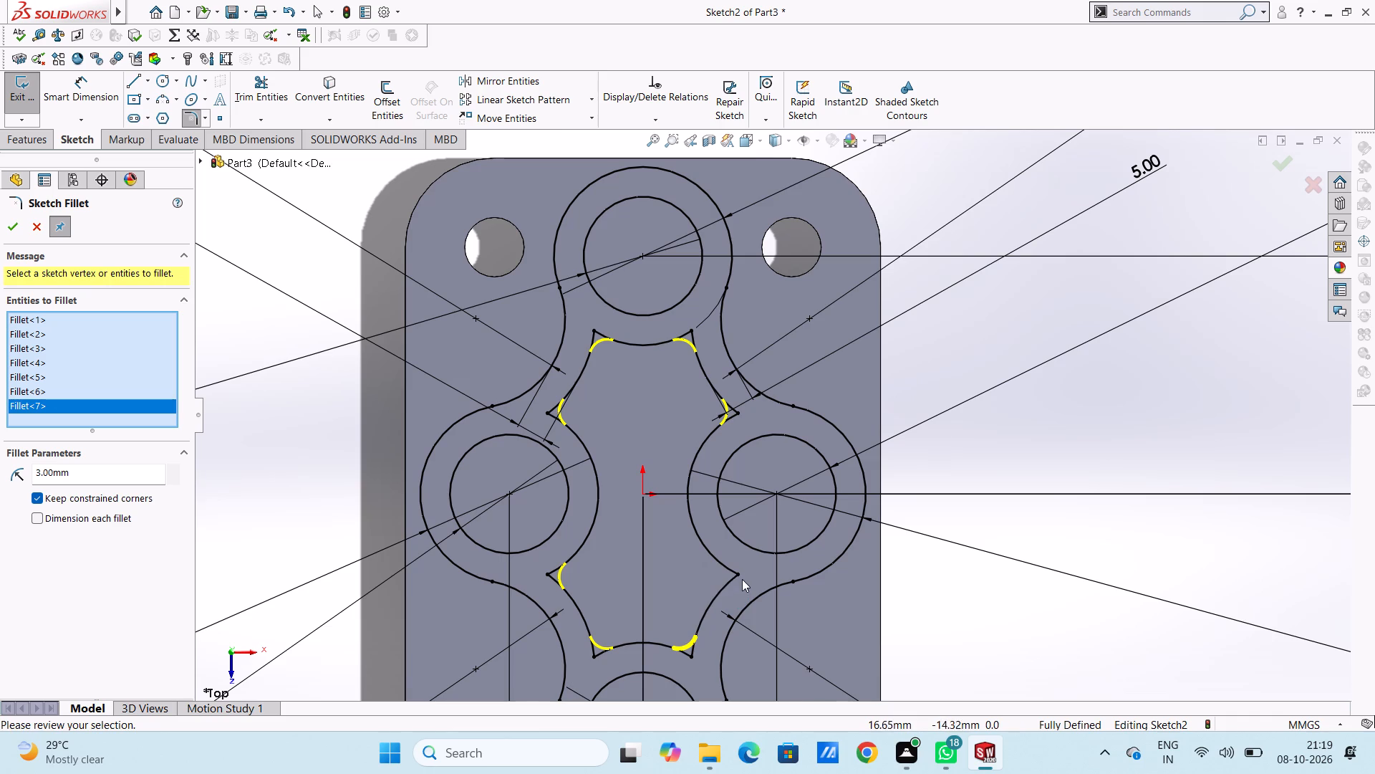
pyautogui.click(742, 573)
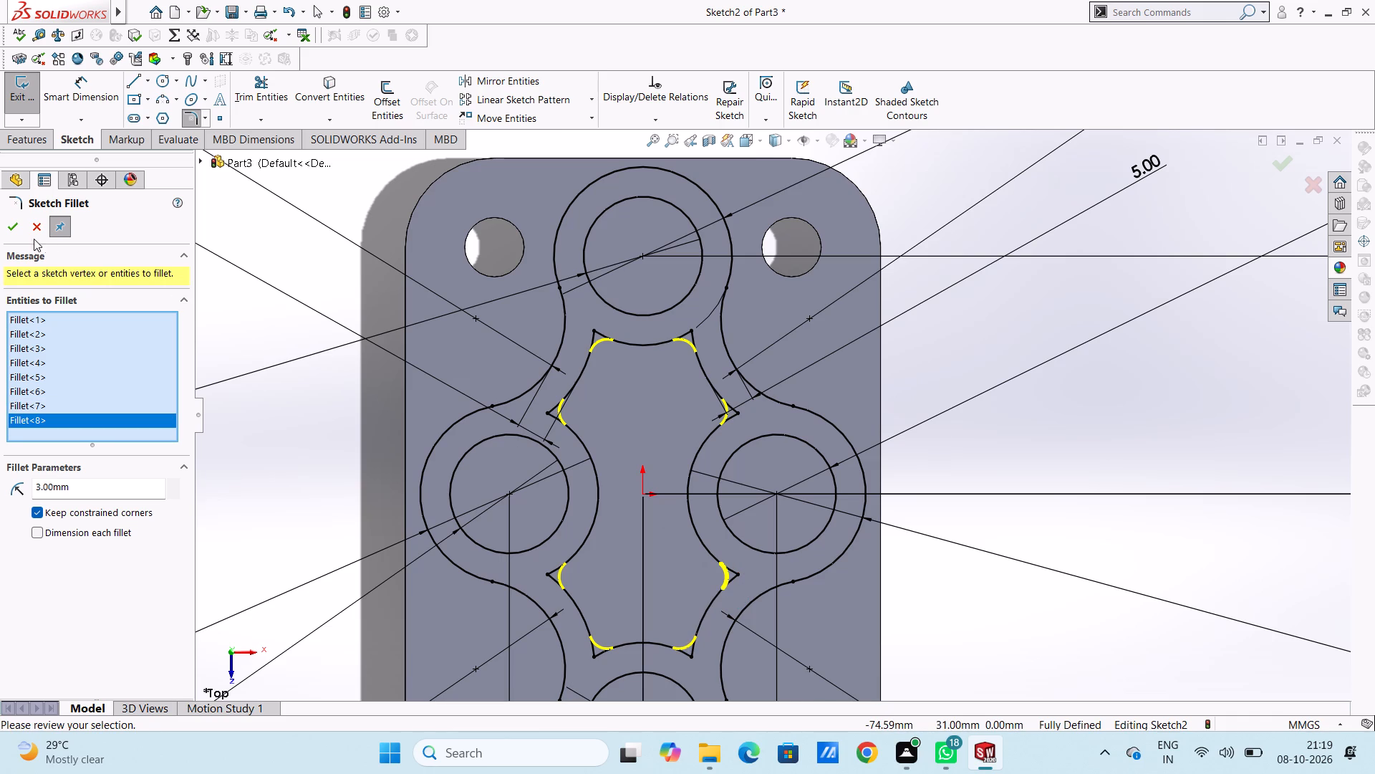
pyautogui.click(14, 231)
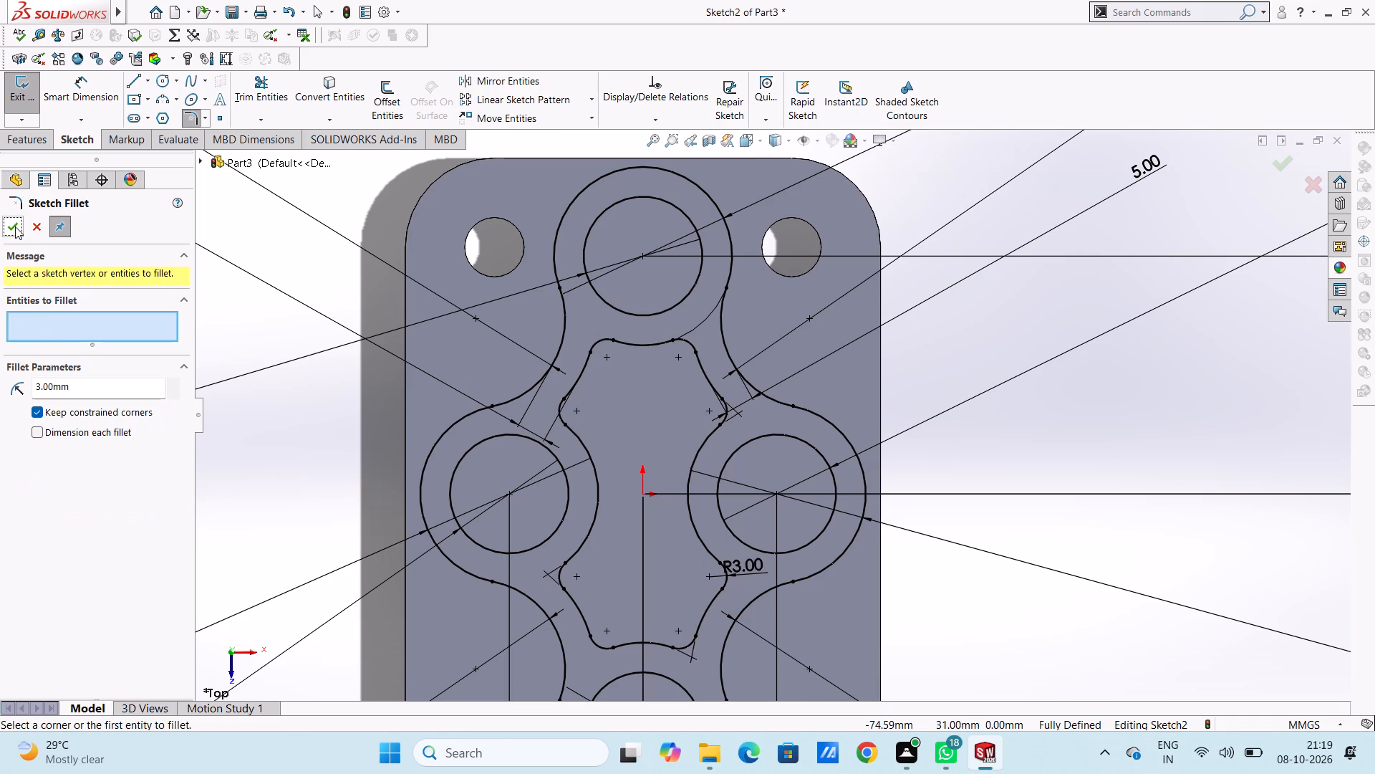
pyautogui.click(15, 226)
# Move the R3 fillet dimension off the sketch profile to clear space beyond the plate's edge.
pyautogui.scroll(4, 269, 302)
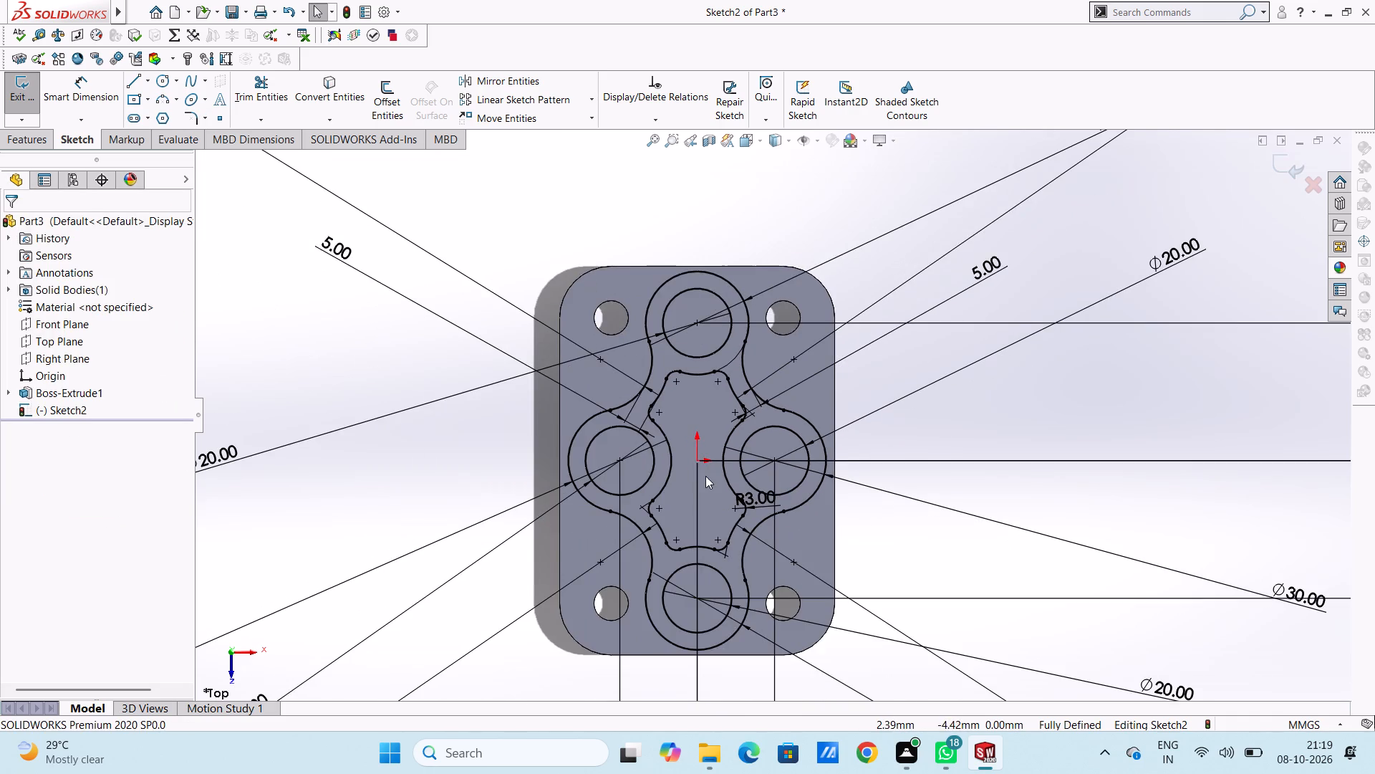
pyautogui.scroll(3, 705, 476)
pyautogui.scroll(-4, 841, 553)
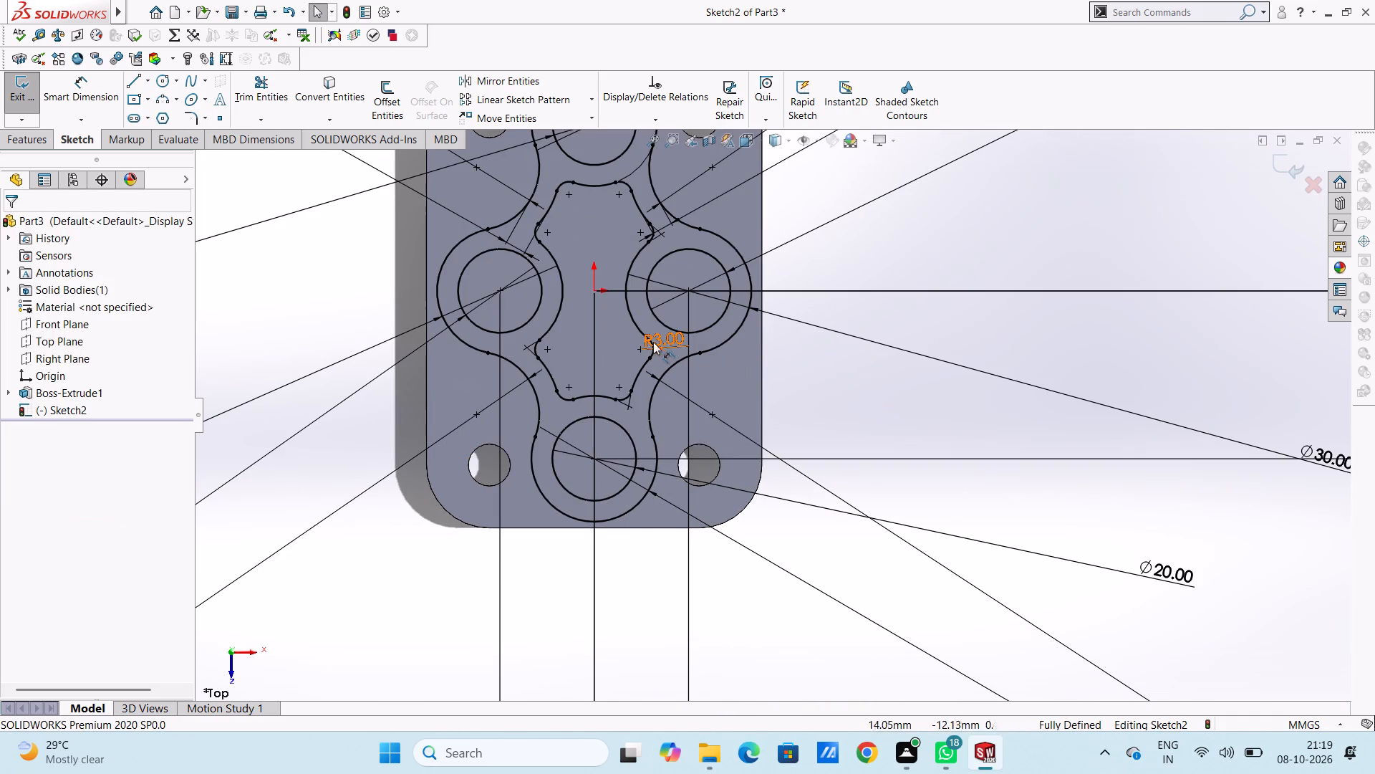
pyautogui.moveTo(653, 342); pyautogui.dragTo(967, 431)
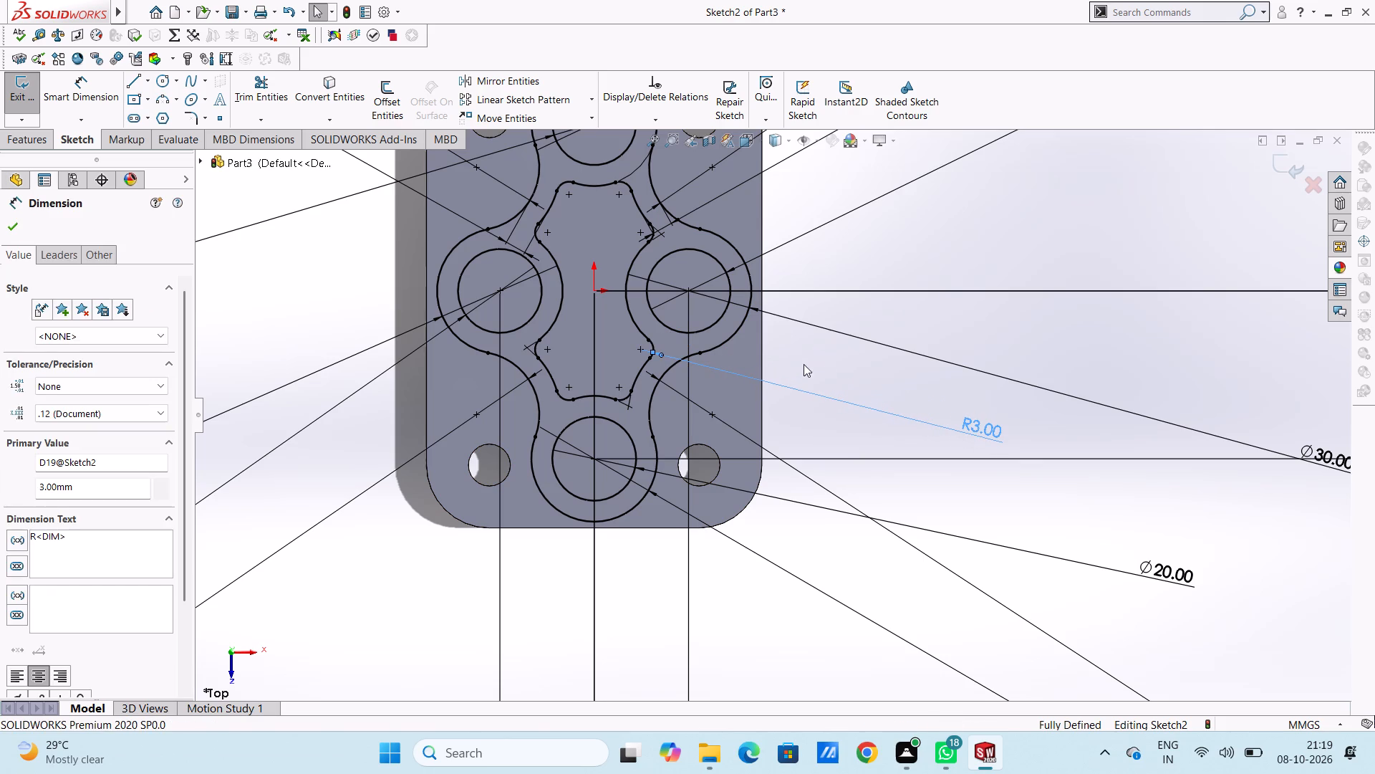
pyautogui.click(838, 368)
# Extrude the linked-circle wall profile as a 15 mm blind boss from the plate's top face, merged with the plate.
pyautogui.scroll(4, 816, 360)
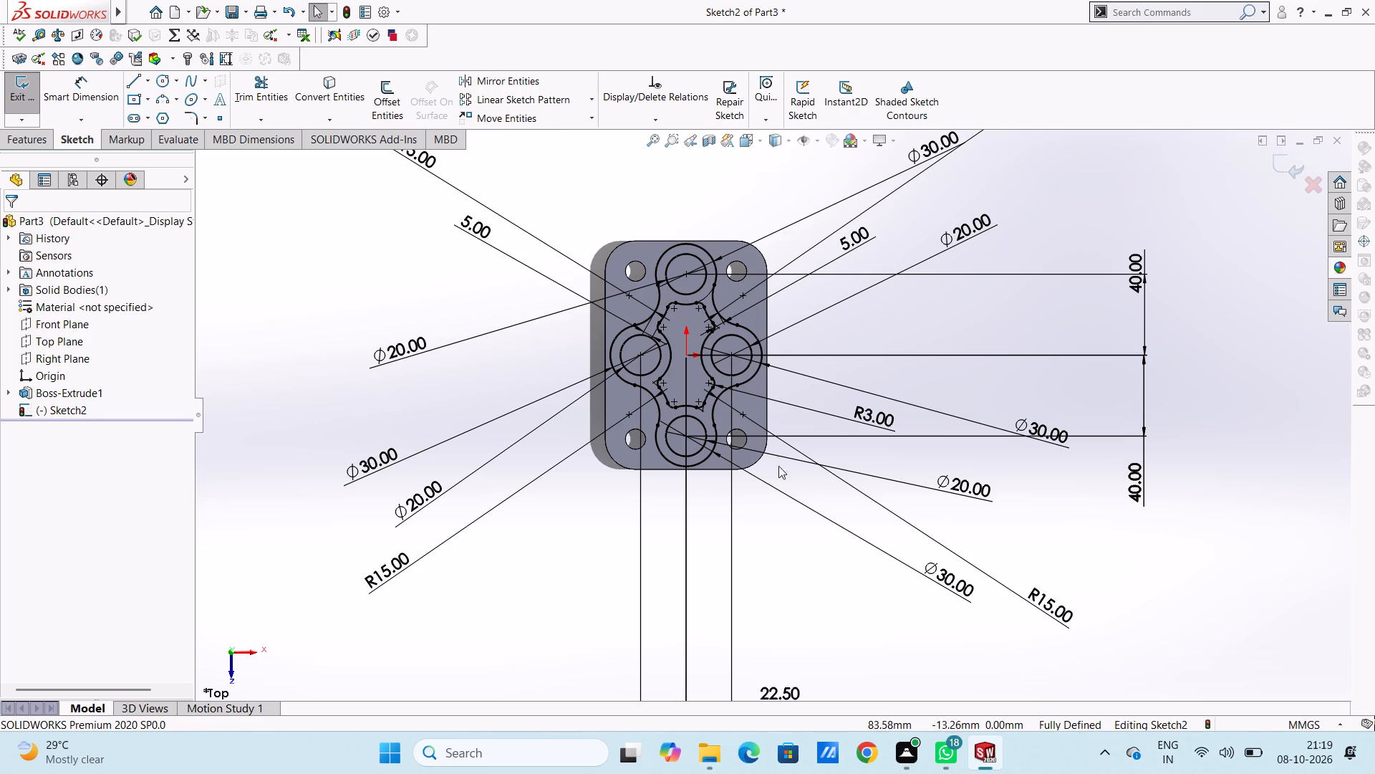
pyautogui.moveTo(686, 540); pyautogui.dragTo(661, 404, button='middle')
pyautogui.click(21, 148)
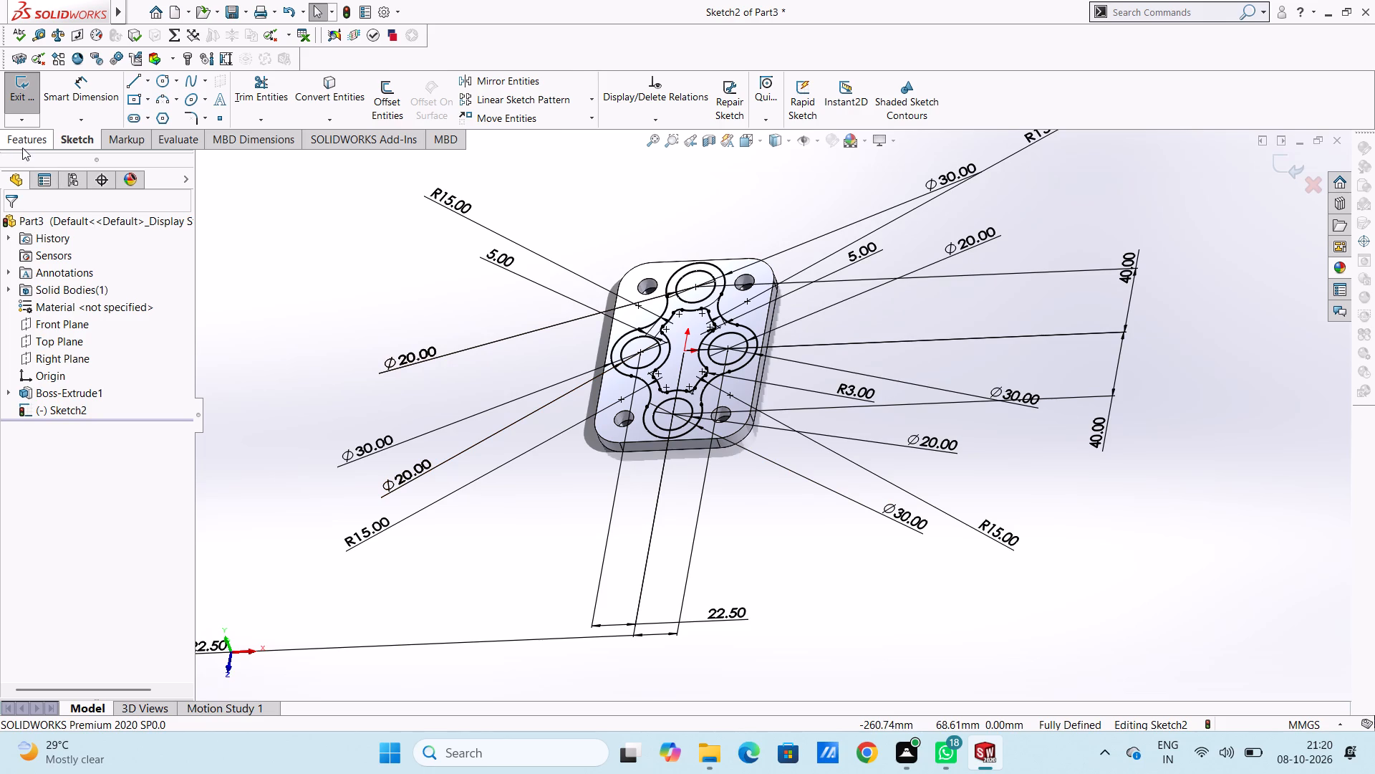
pyautogui.click(24, 104)
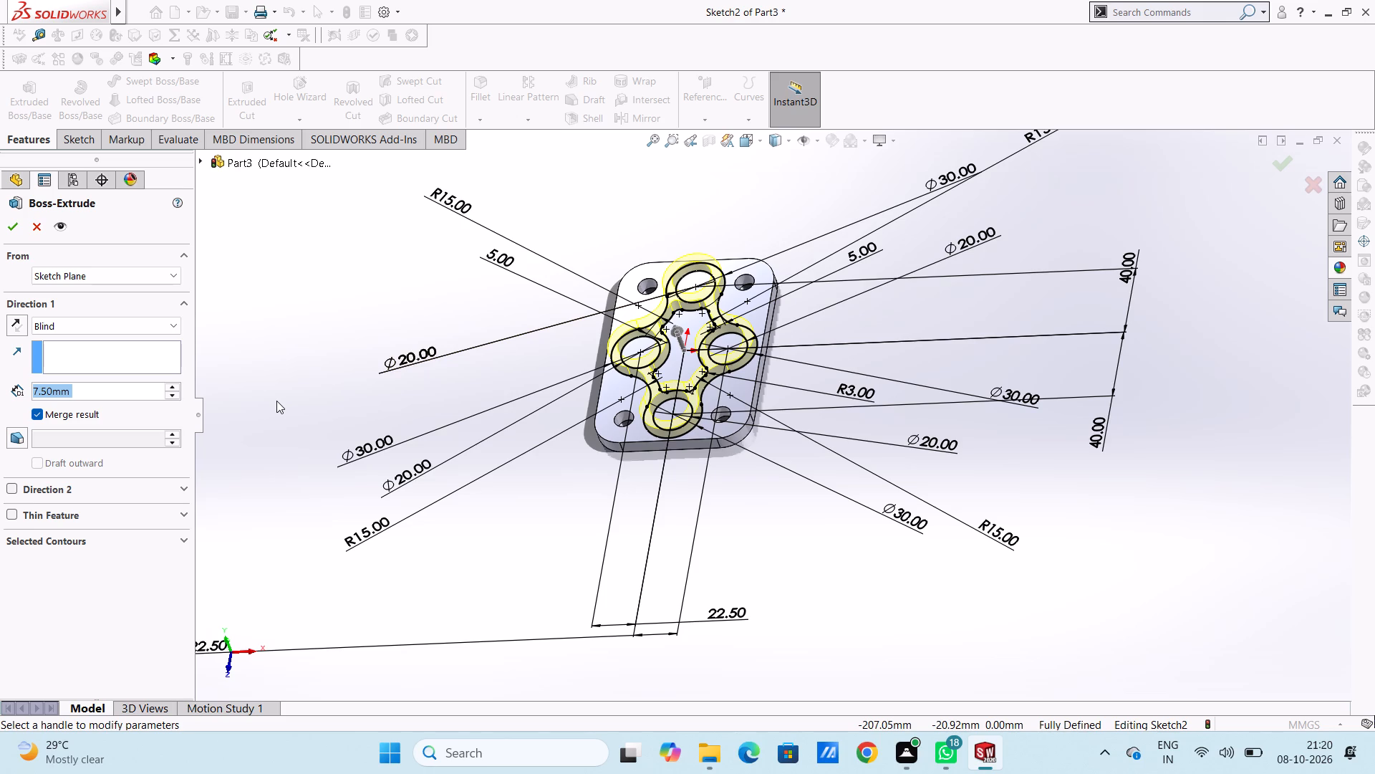
pyautogui.write('15')
pyautogui.press('Return')
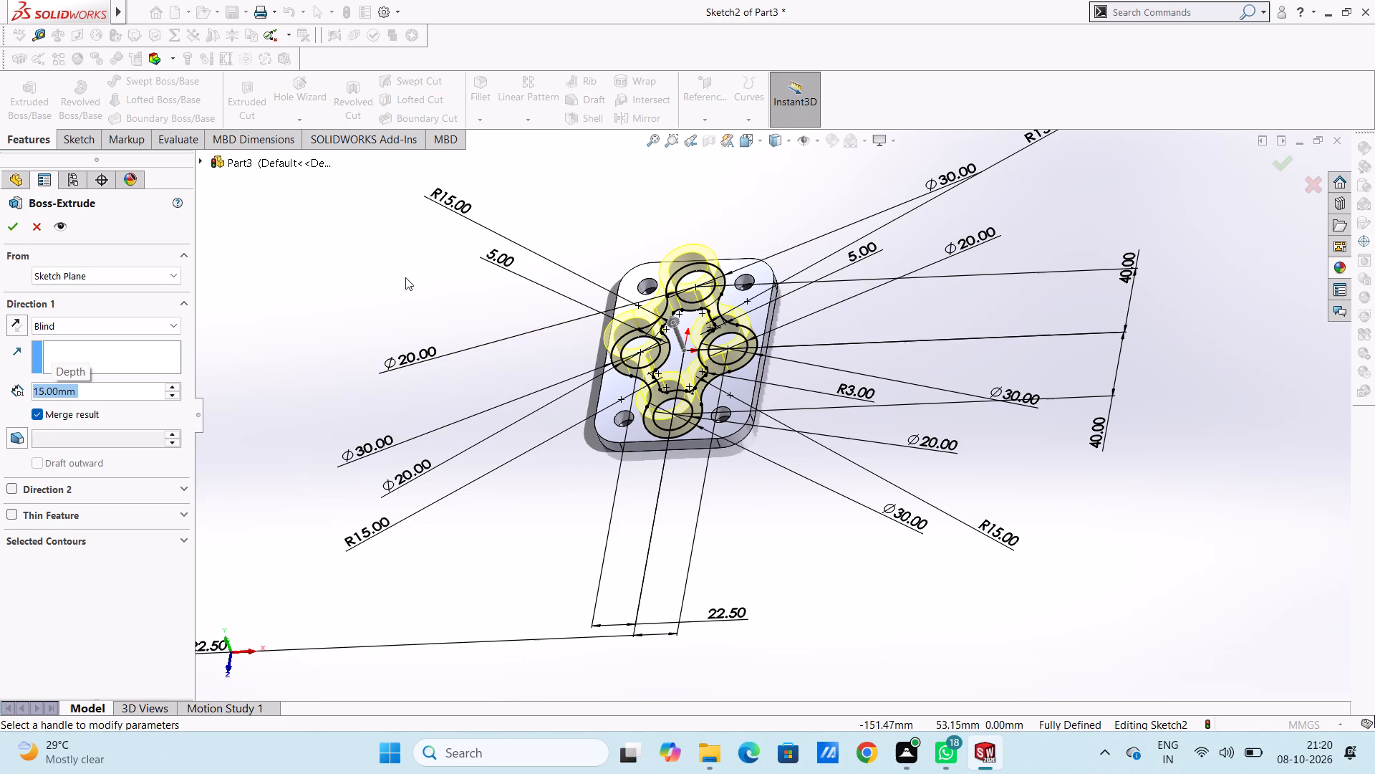
pyautogui.moveTo(400, 283); pyautogui.dragTo(465, 262, button='middle')
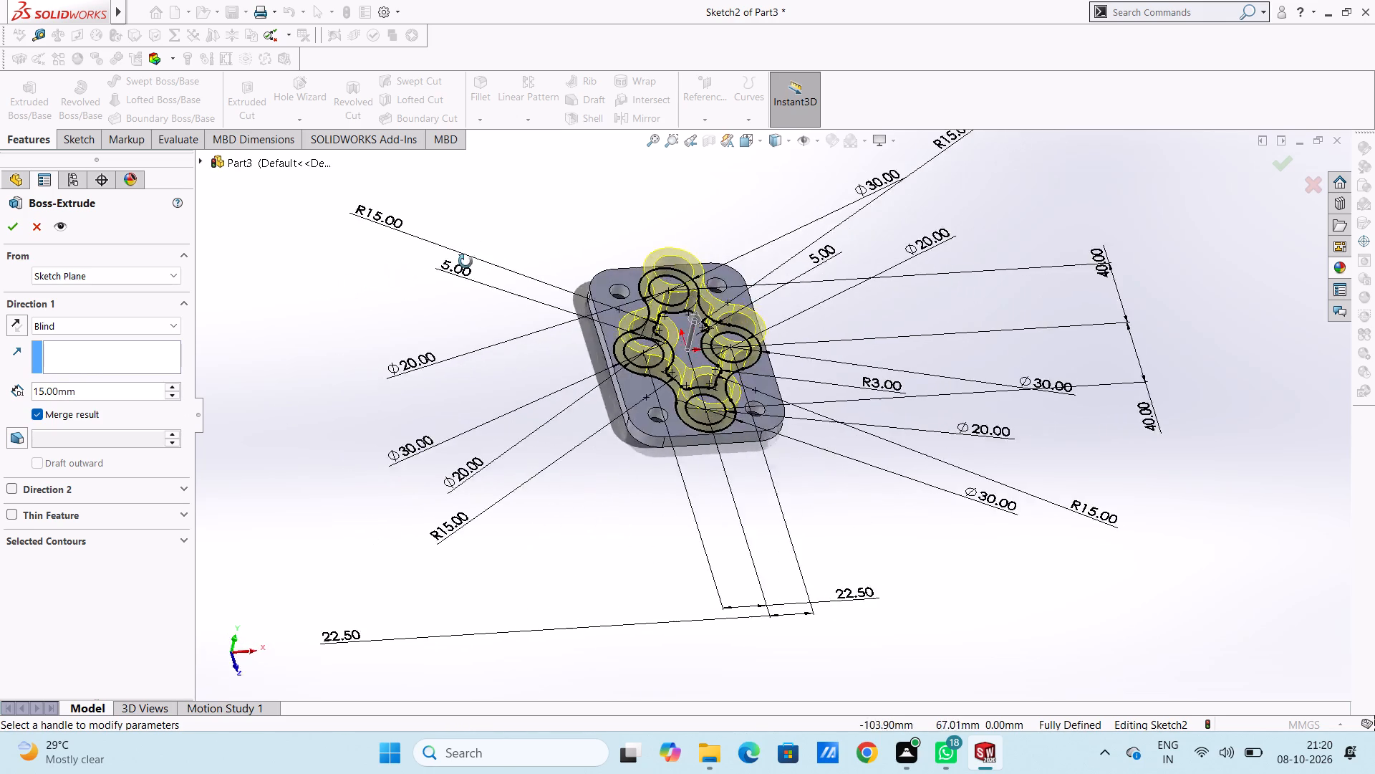
pyautogui.moveTo(465, 262); pyautogui.dragTo(322, 306, button='middle')
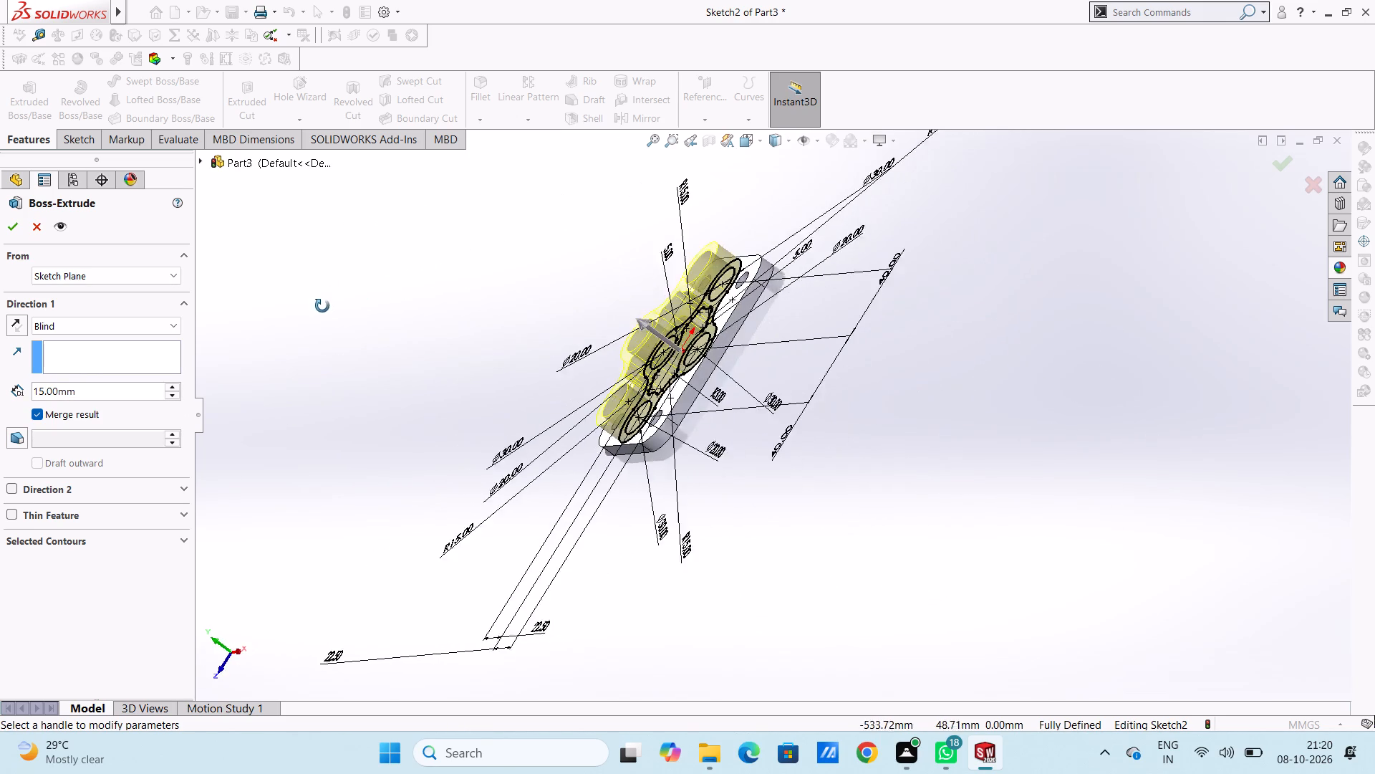
pyautogui.moveTo(322, 306); pyautogui.dragTo(311, 372, button='middle')
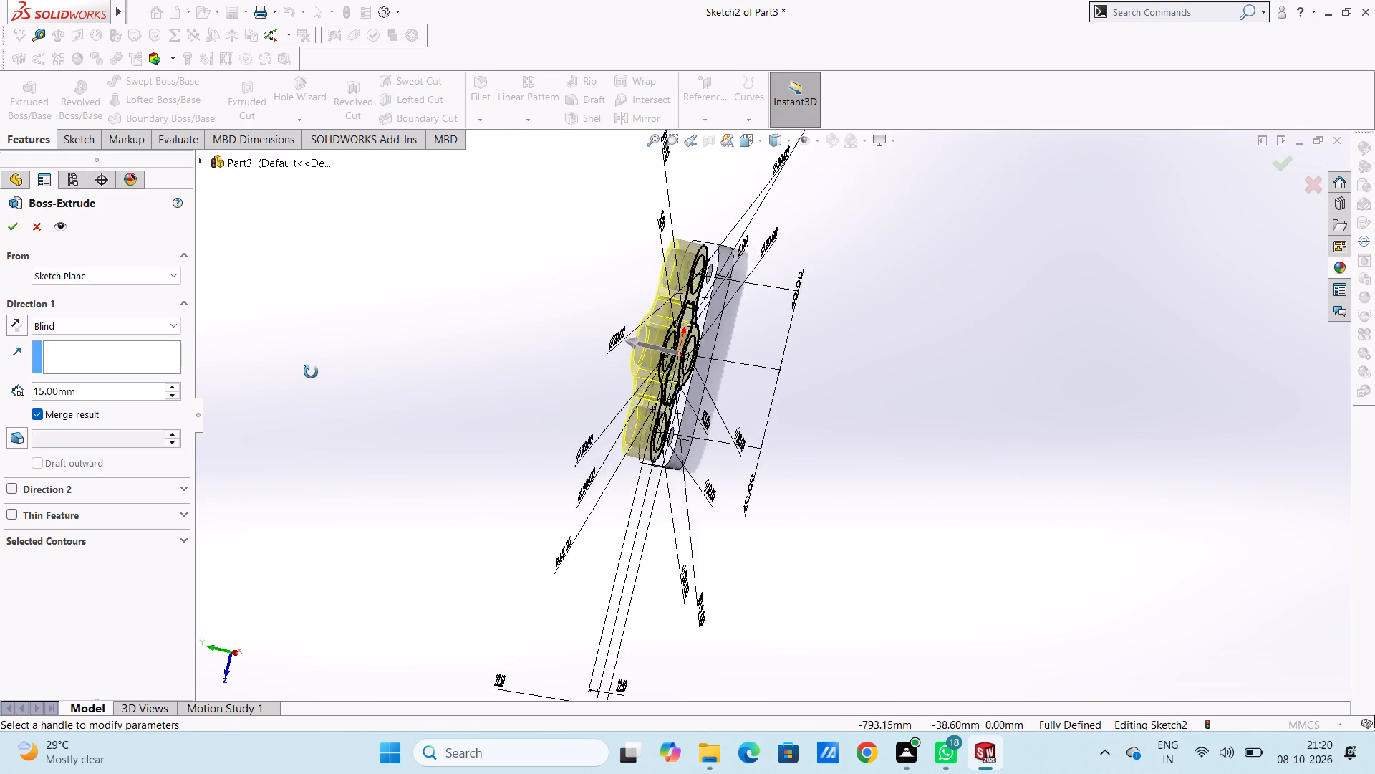
pyautogui.moveTo(311, 372); pyautogui.dragTo(347, 371, button='middle')
pyautogui.scroll(1, 339, 373)
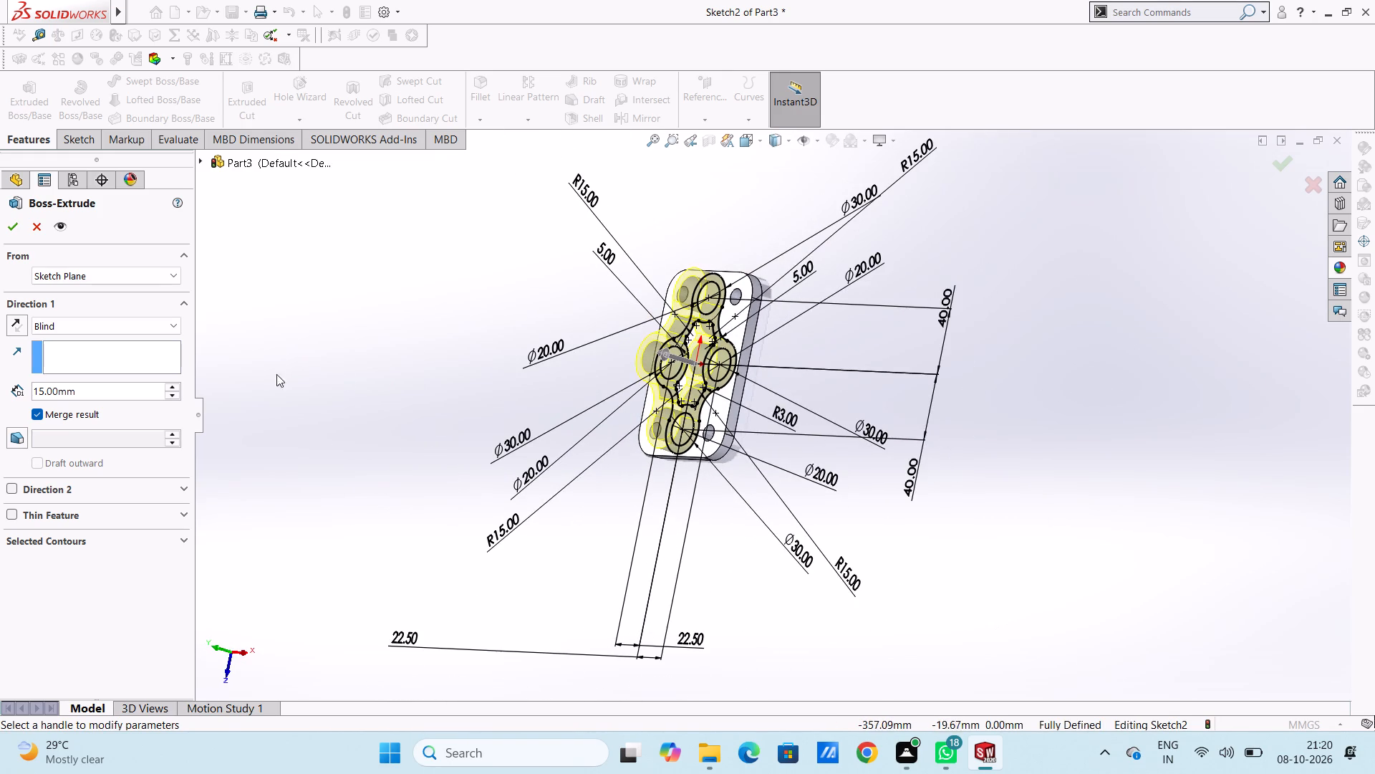
pyautogui.click(16, 231)
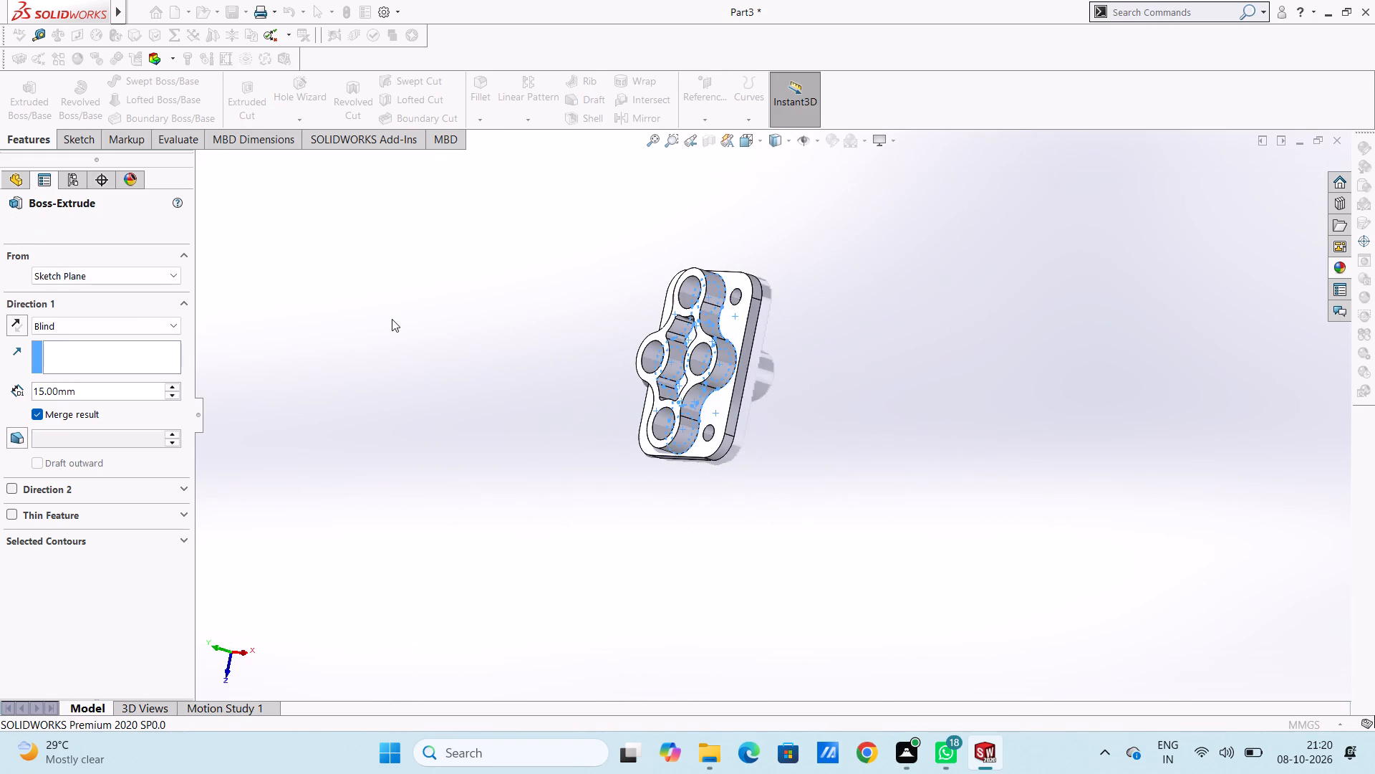
pyautogui.click(392, 319)
# Examine the extruded wall boss and the plate from the front, back and sides.
pyautogui.moveTo(462, 312); pyautogui.dragTo(614, 358, button='middle')
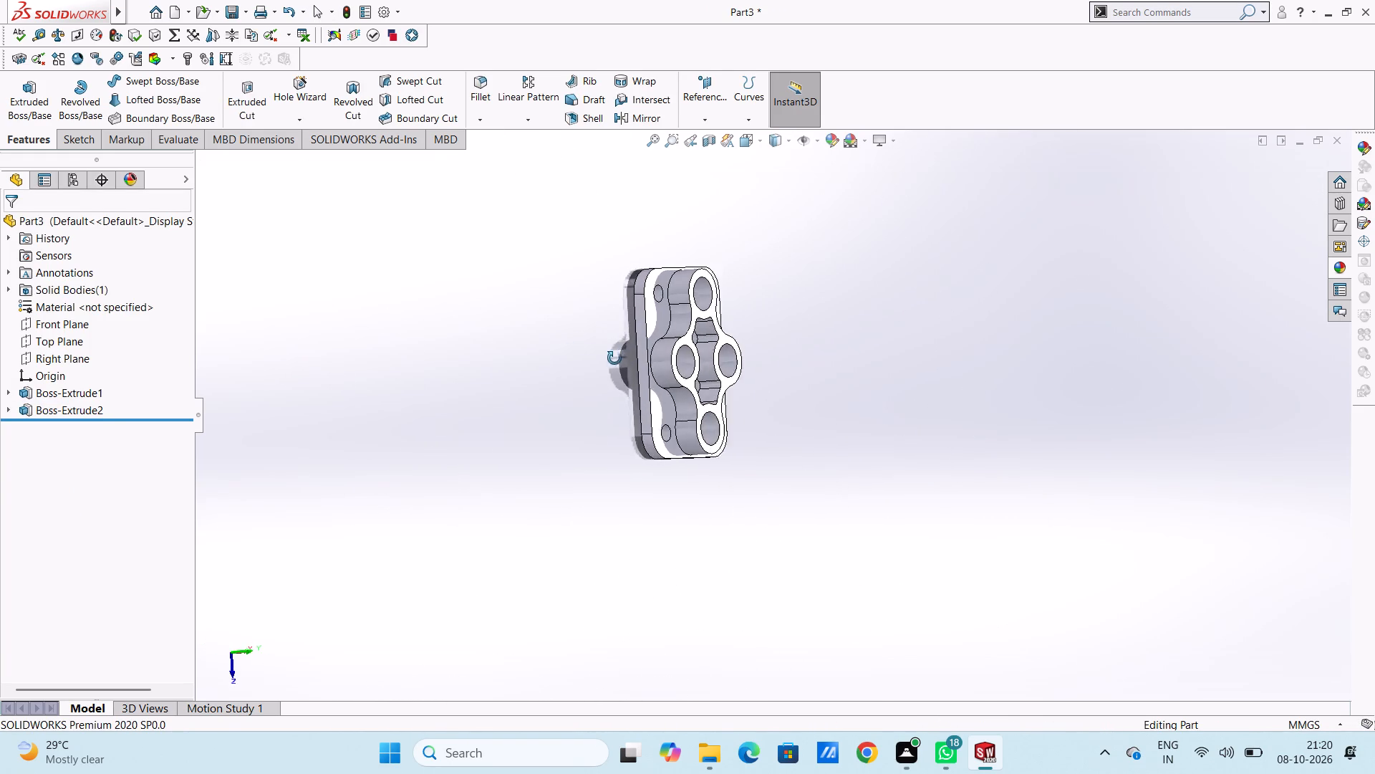
pyautogui.moveTo(614, 358); pyautogui.dragTo(534, 360, button='middle')
pyautogui.moveTo(545, 328); pyautogui.dragTo(503, 326, button='middle')
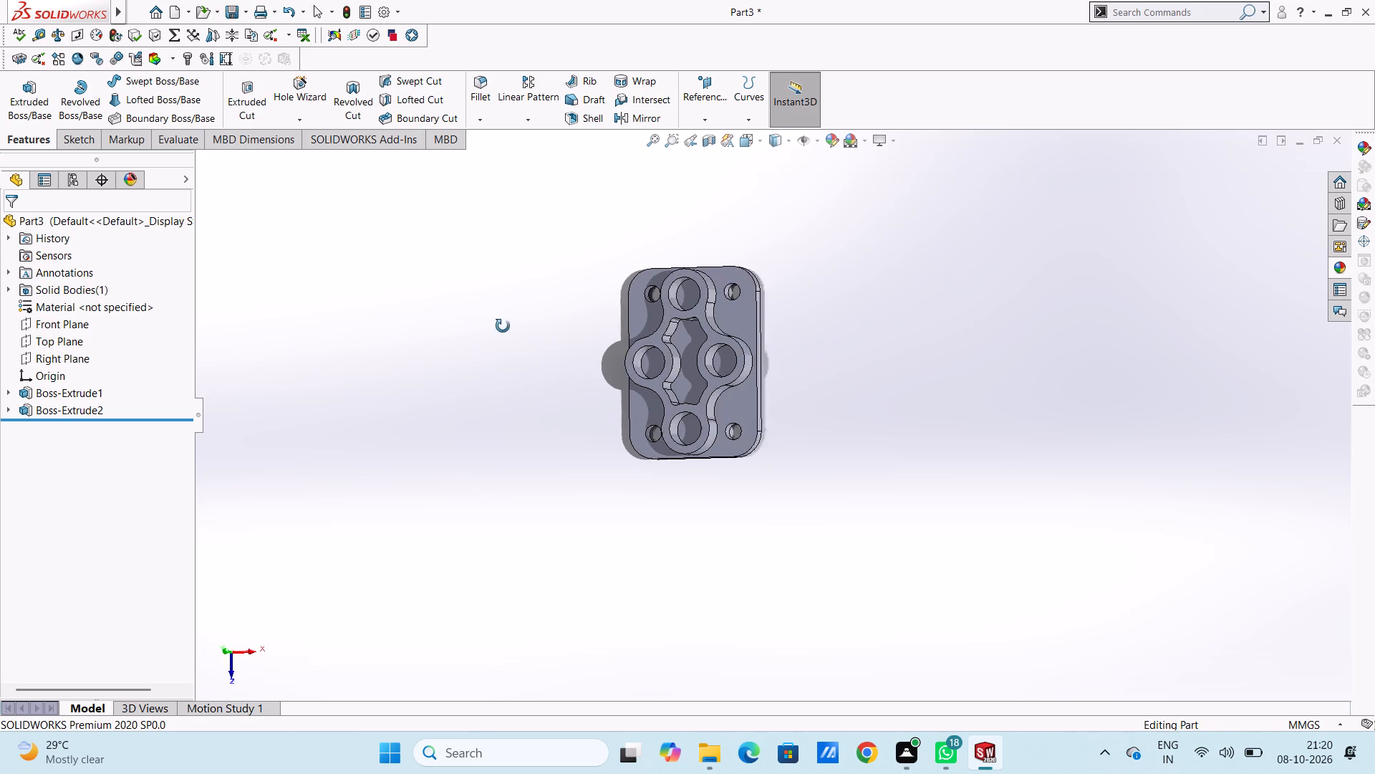
pyautogui.moveTo(503, 326); pyautogui.dragTo(483, 326, button='middle')
pyautogui.scroll(-5, 723, 342)
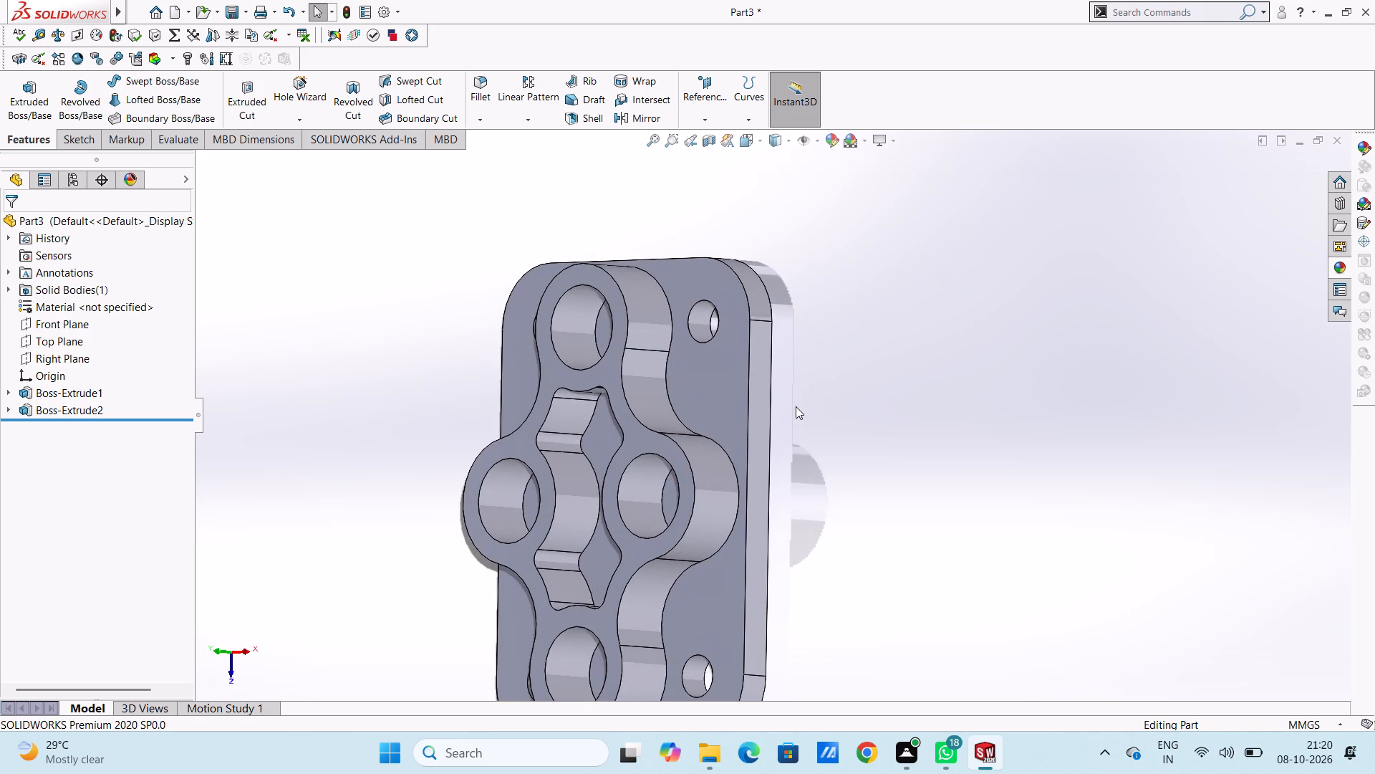
pyautogui.scroll(3, 796, 406)
pyautogui.moveTo(819, 449); pyautogui.dragTo(1088, 367, button='middle')
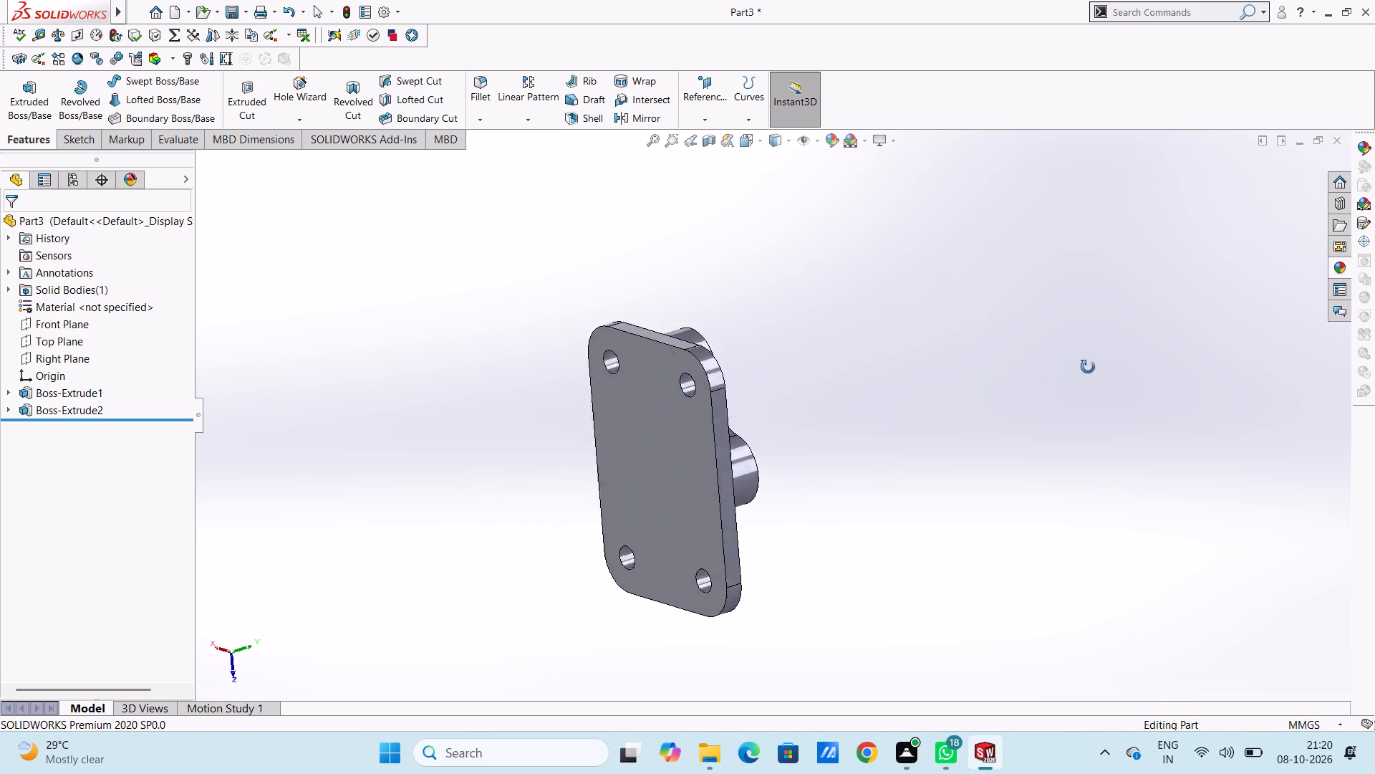
pyautogui.moveTo(1088, 367); pyautogui.dragTo(985, 376, button='middle')
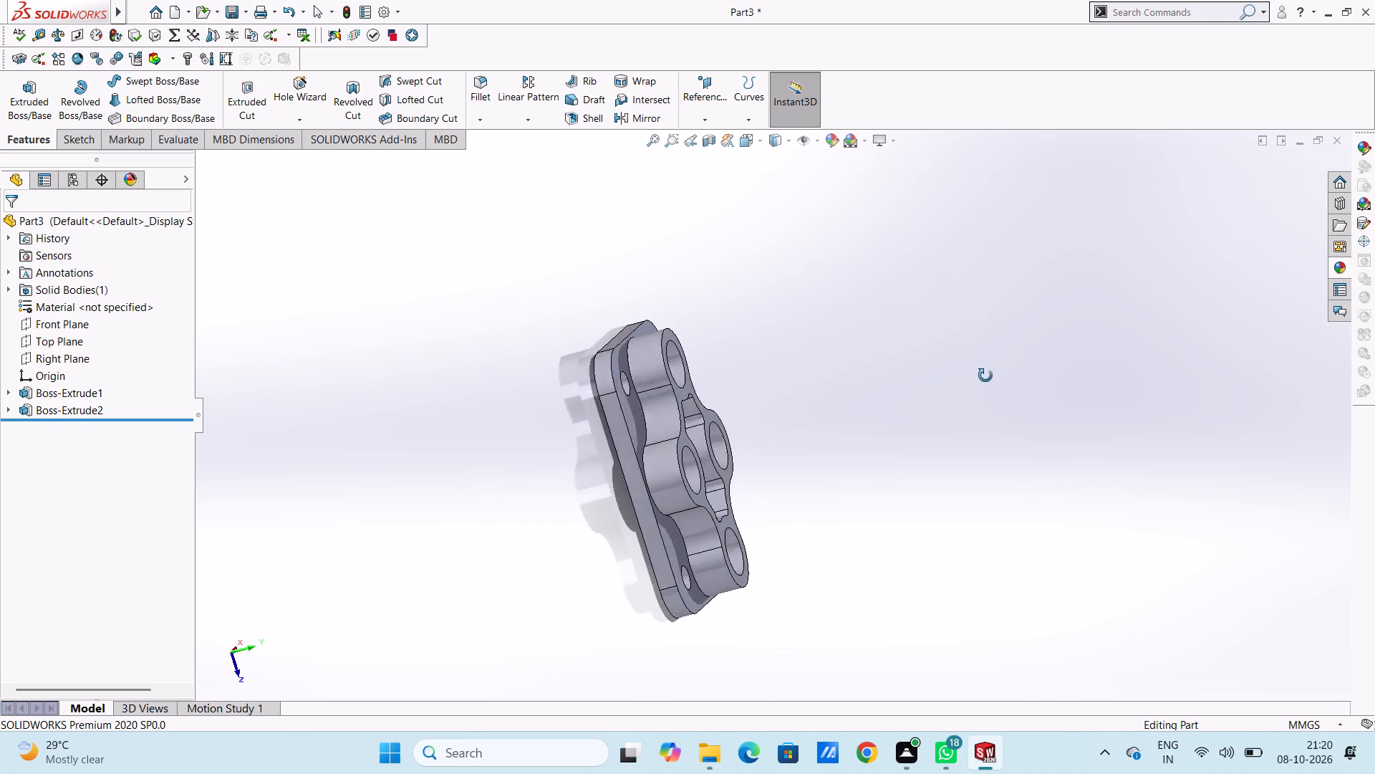
pyautogui.moveTo(985, 376); pyautogui.dragTo(856, 383, button='middle')
pyautogui.scroll(3, 825, 434)
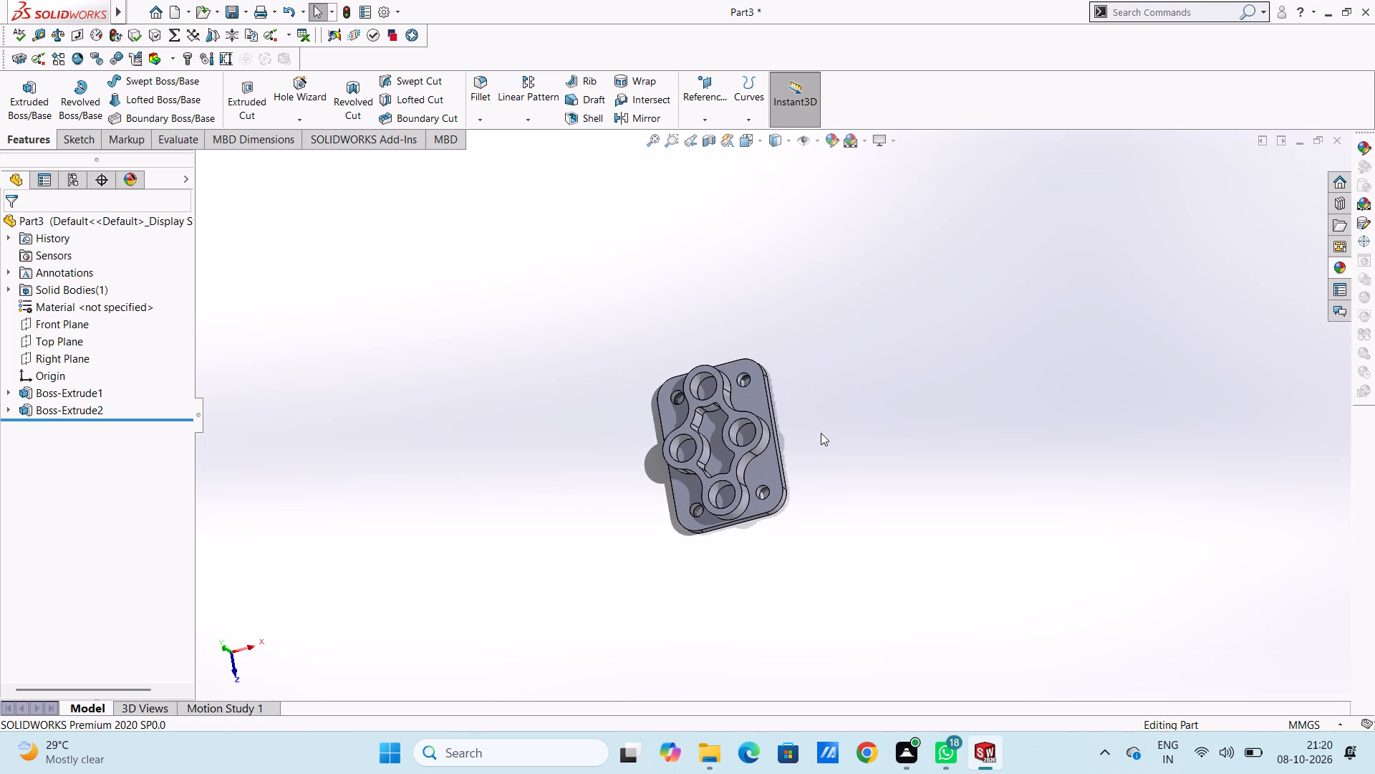
pyautogui.moveTo(818, 479); pyautogui.dragTo(872, 393, button='middle')
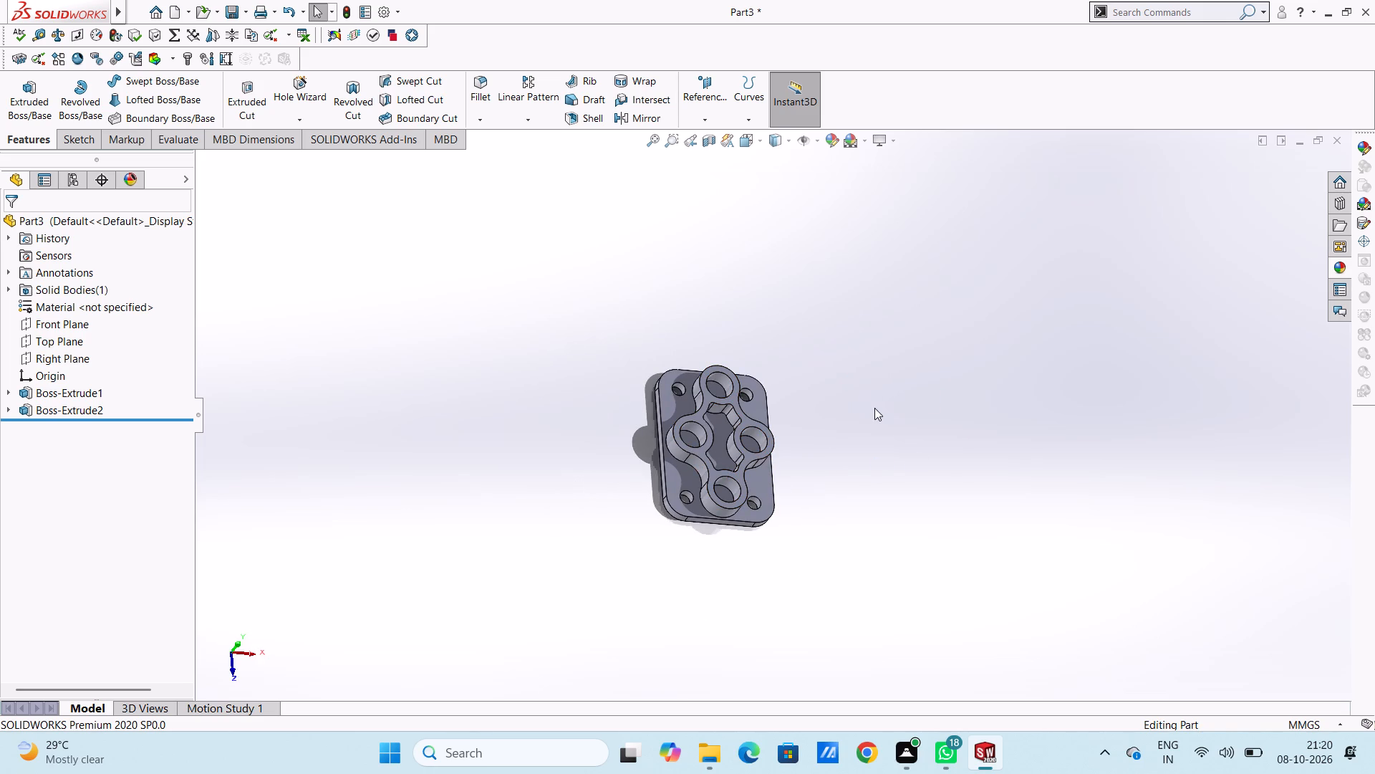
pyautogui.moveTo(868, 417); pyautogui.dragTo(960, 429, button='middle')
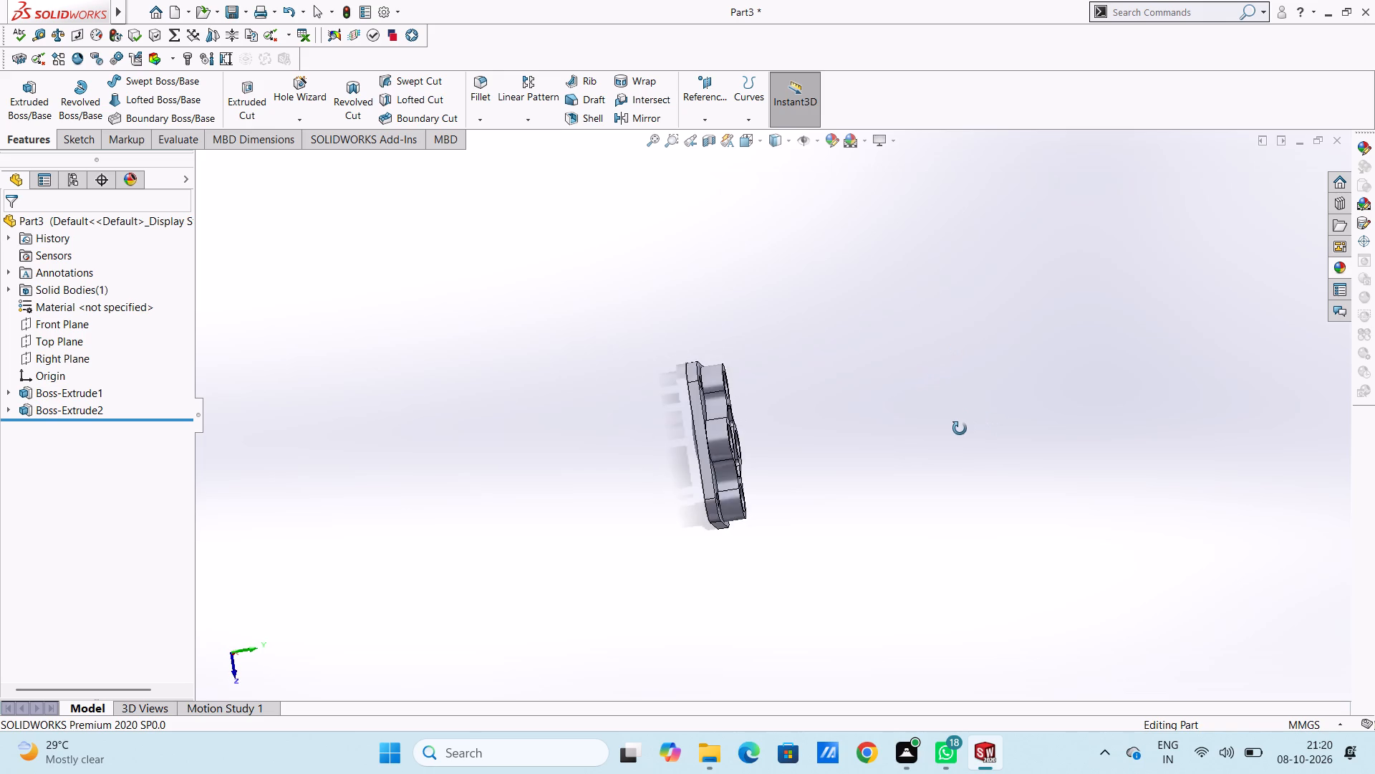
pyautogui.moveTo(960, 429); pyautogui.dragTo(951, 429, button='middle')
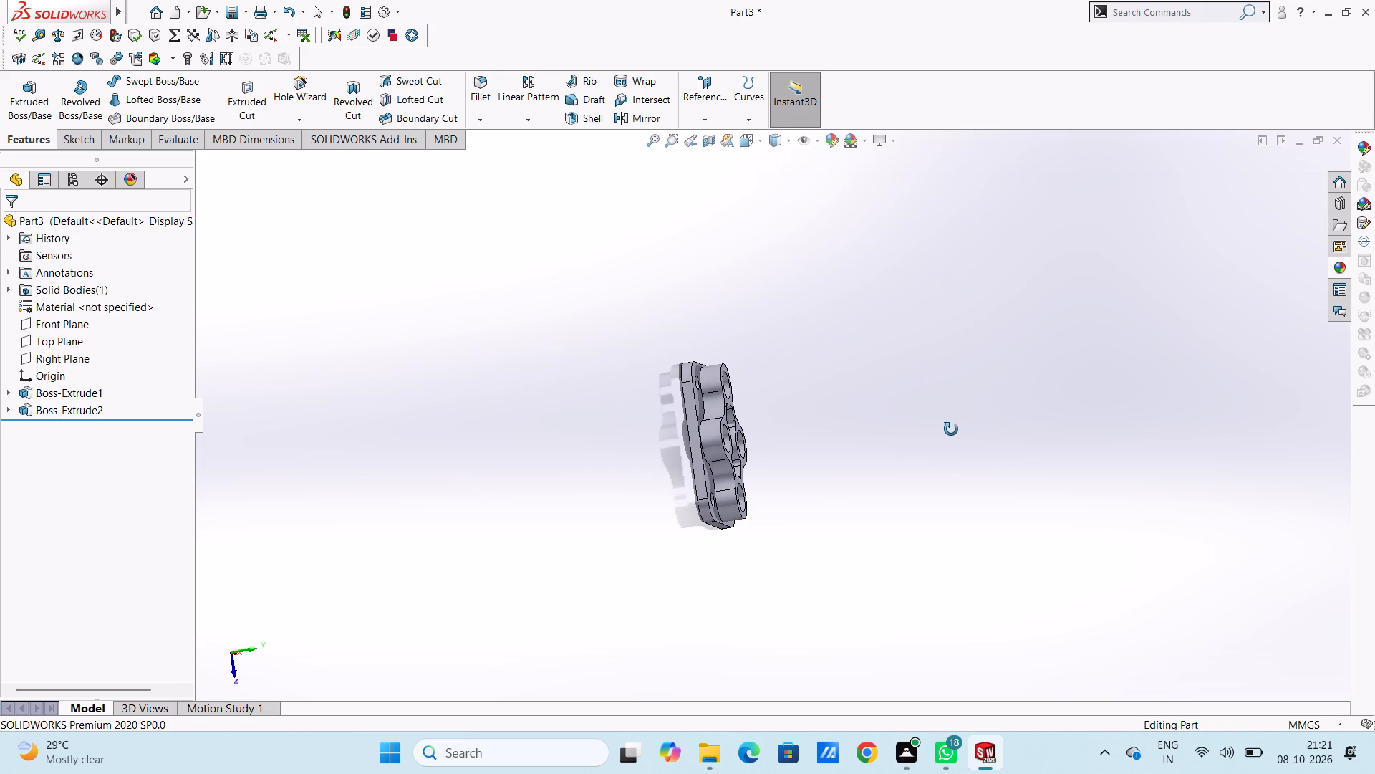
pyautogui.moveTo(951, 429); pyautogui.dragTo(957, 431, button='middle')
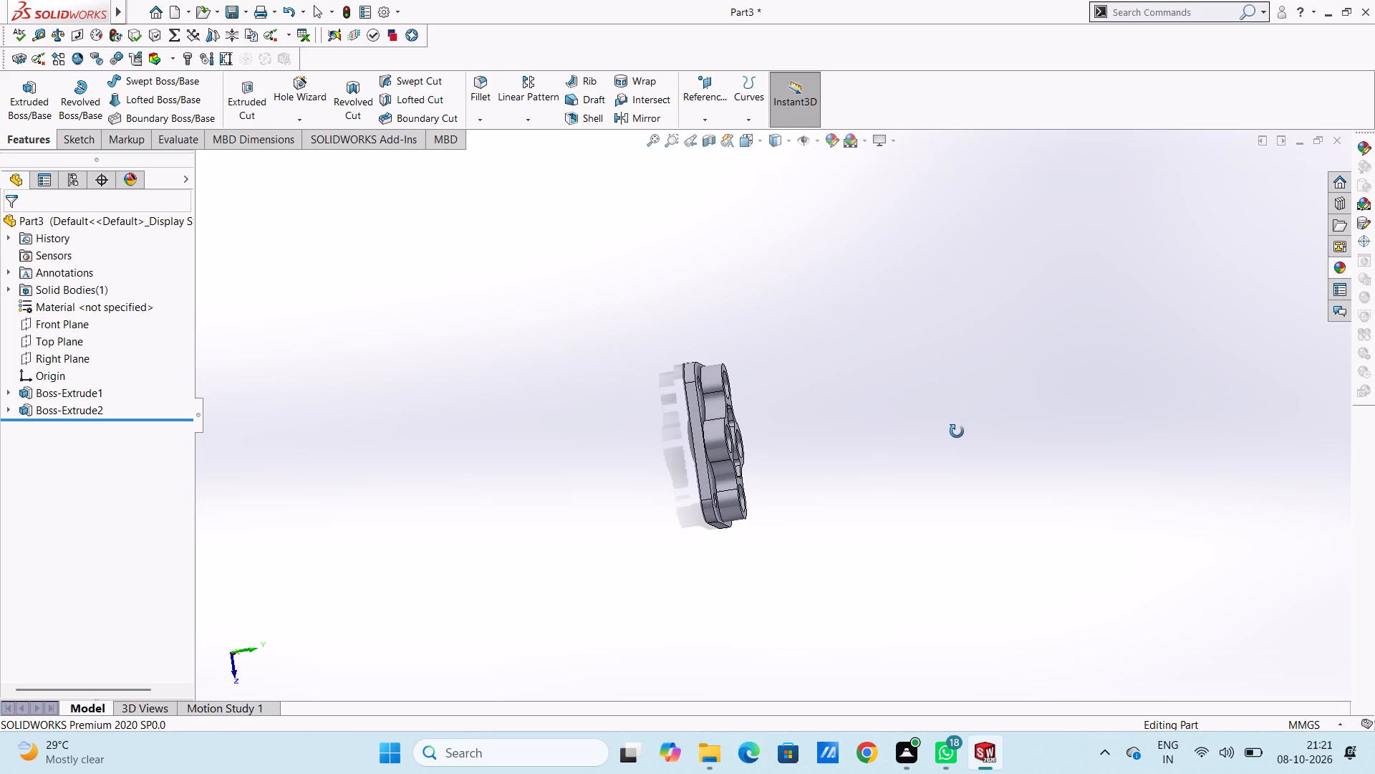
pyautogui.moveTo(957, 431); pyautogui.dragTo(830, 369, button='middle')
pyautogui.moveTo(864, 489); pyautogui.dragTo(990, 433, button='middle')
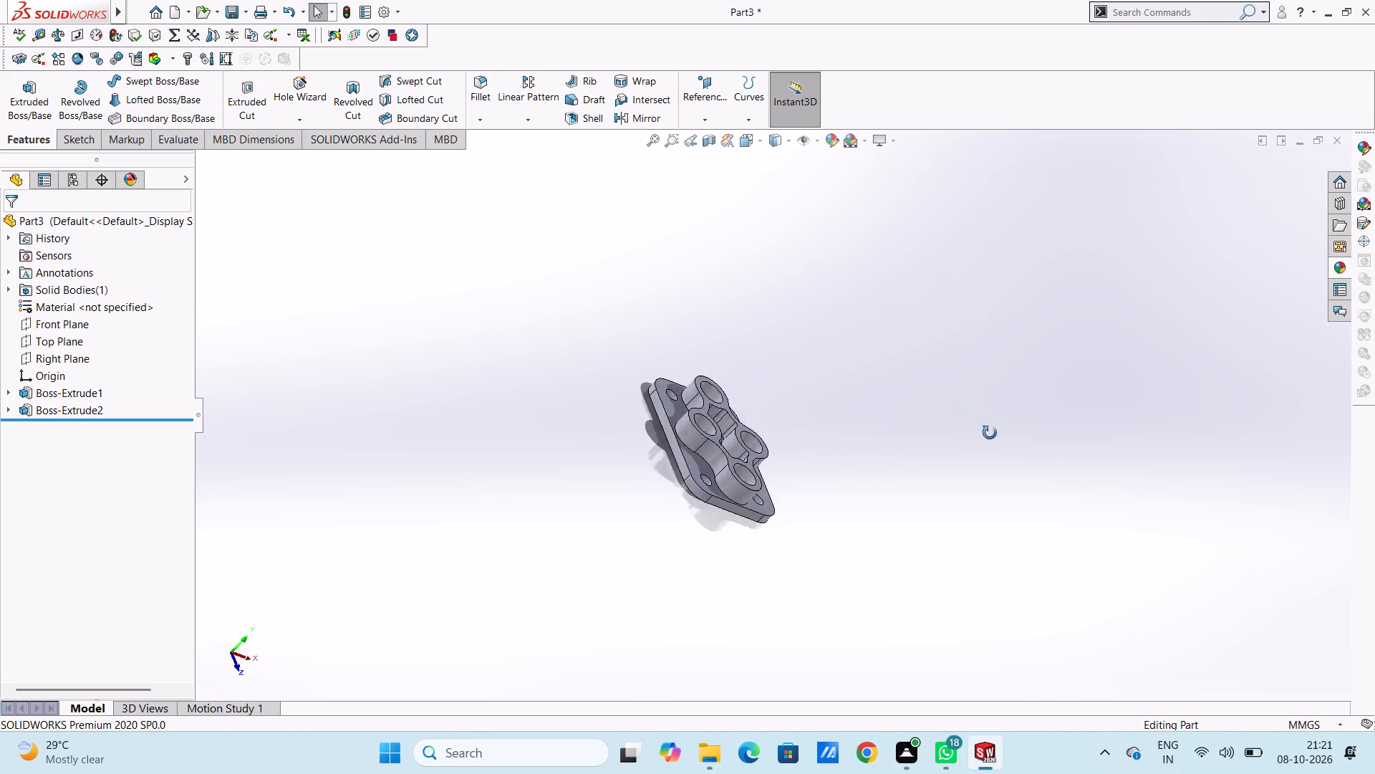
pyautogui.moveTo(990, 433); pyautogui.dragTo(926, 391, button='middle')
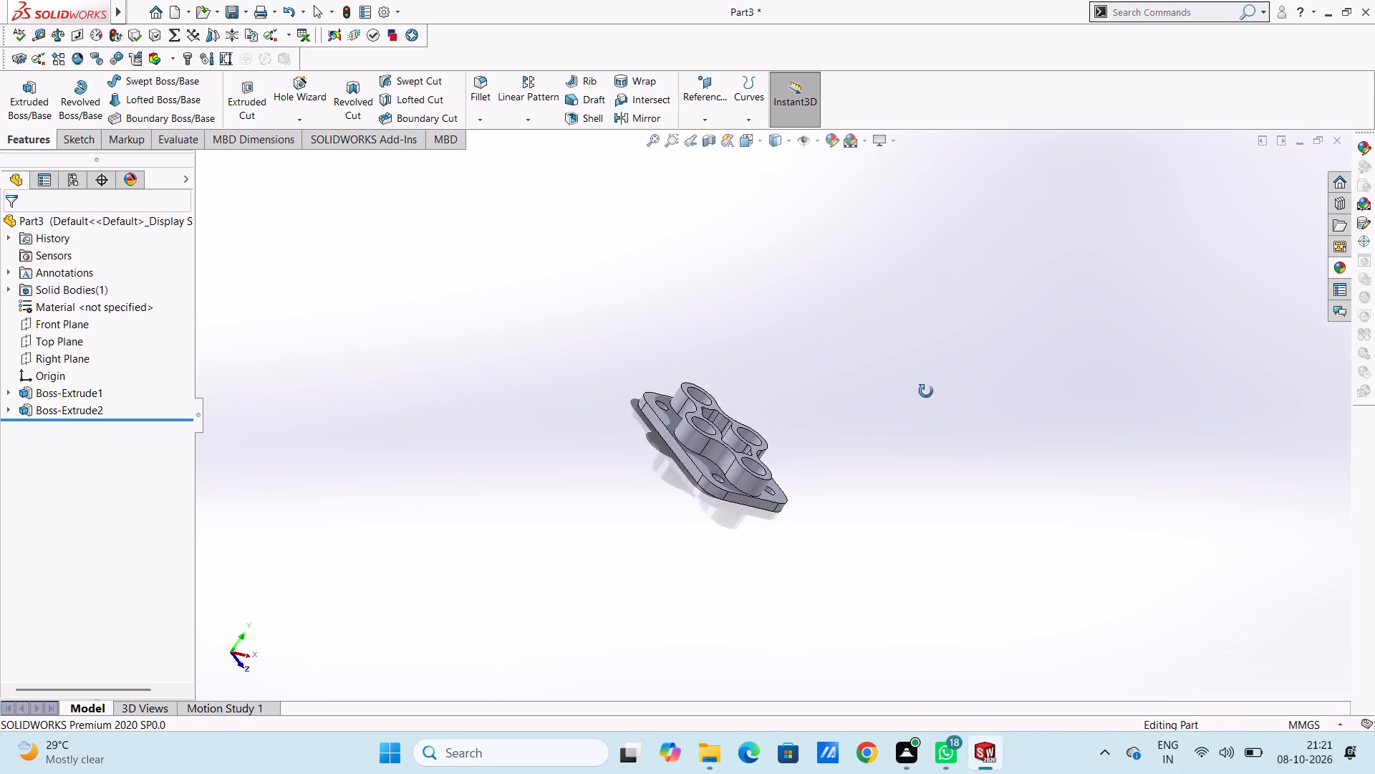
# Examine the plate and linked-ring boss from several angles and directly from the top.
pyautogui.moveTo(926, 391); pyautogui.dragTo(937, 456, button='middle')
pyautogui.moveTo(780, 394); pyautogui.dragTo(863, 379, button='middle')
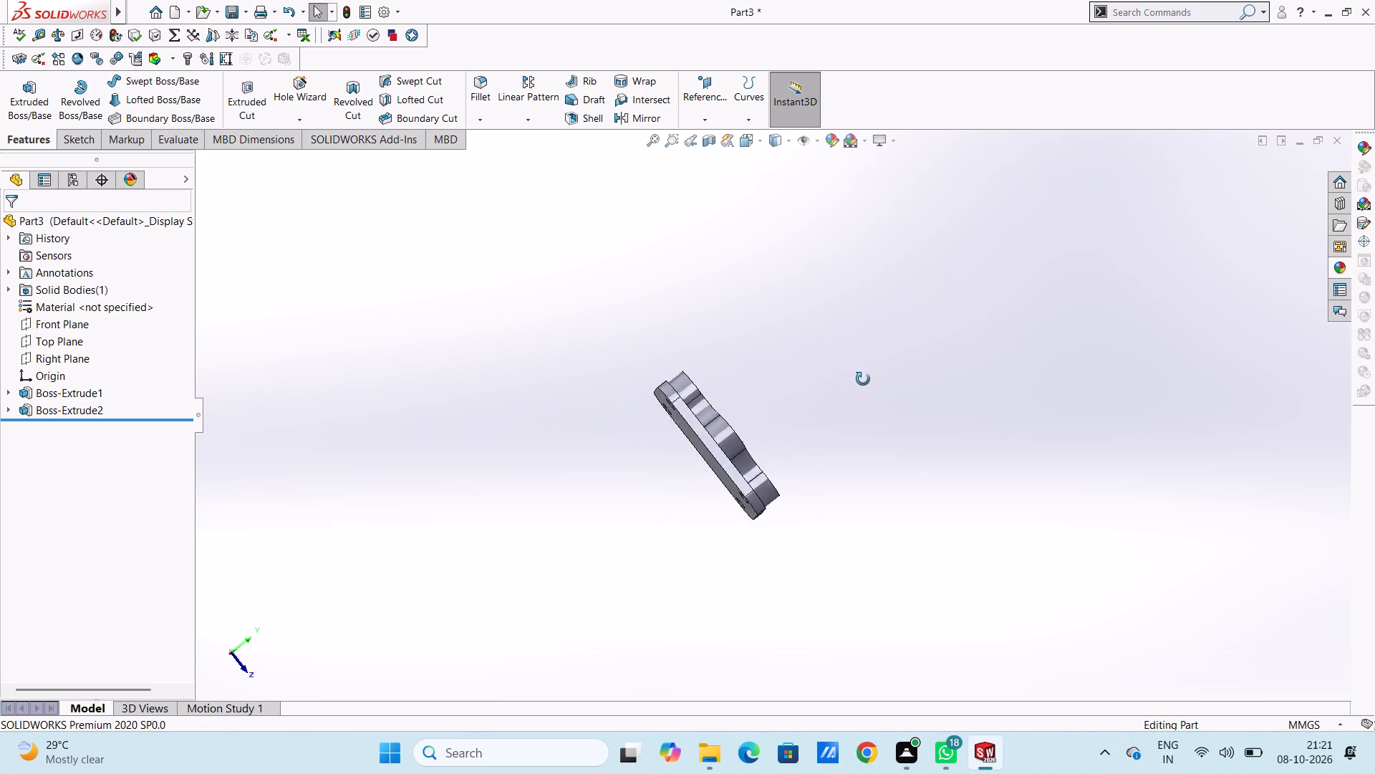
pyautogui.moveTo(863, 379); pyautogui.dragTo(724, 407, button='middle')
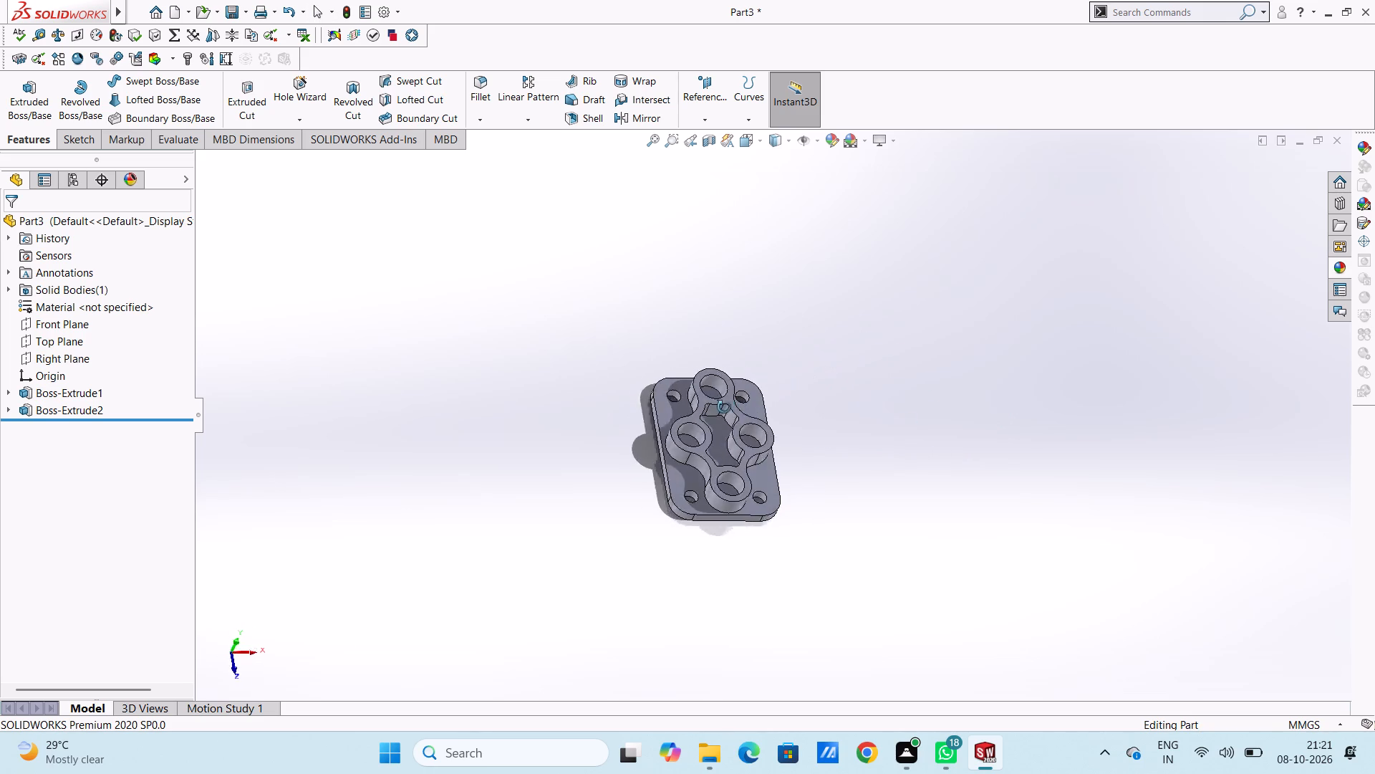
pyautogui.moveTo(724, 407); pyautogui.dragTo(817, 458, button='middle')
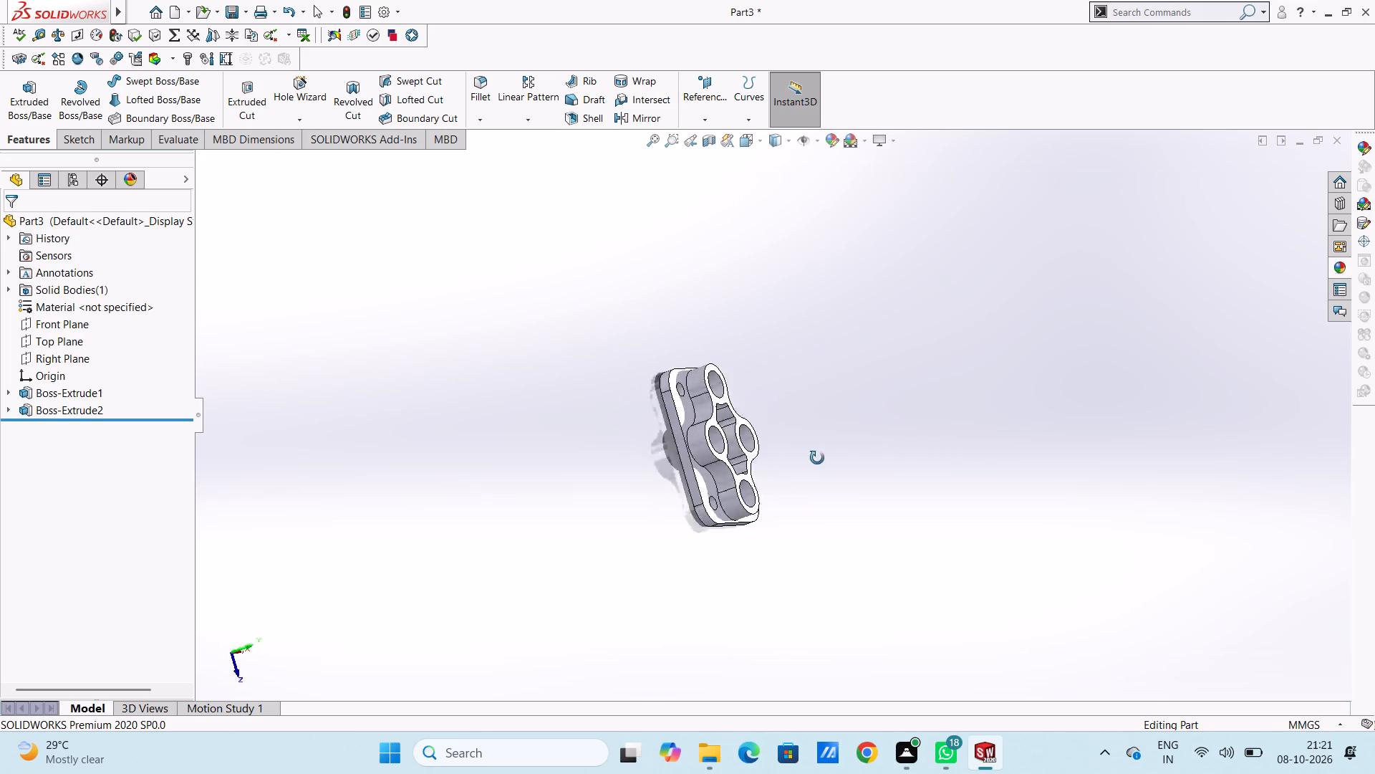
pyautogui.moveTo(817, 458); pyautogui.dragTo(819, 449, button='middle')
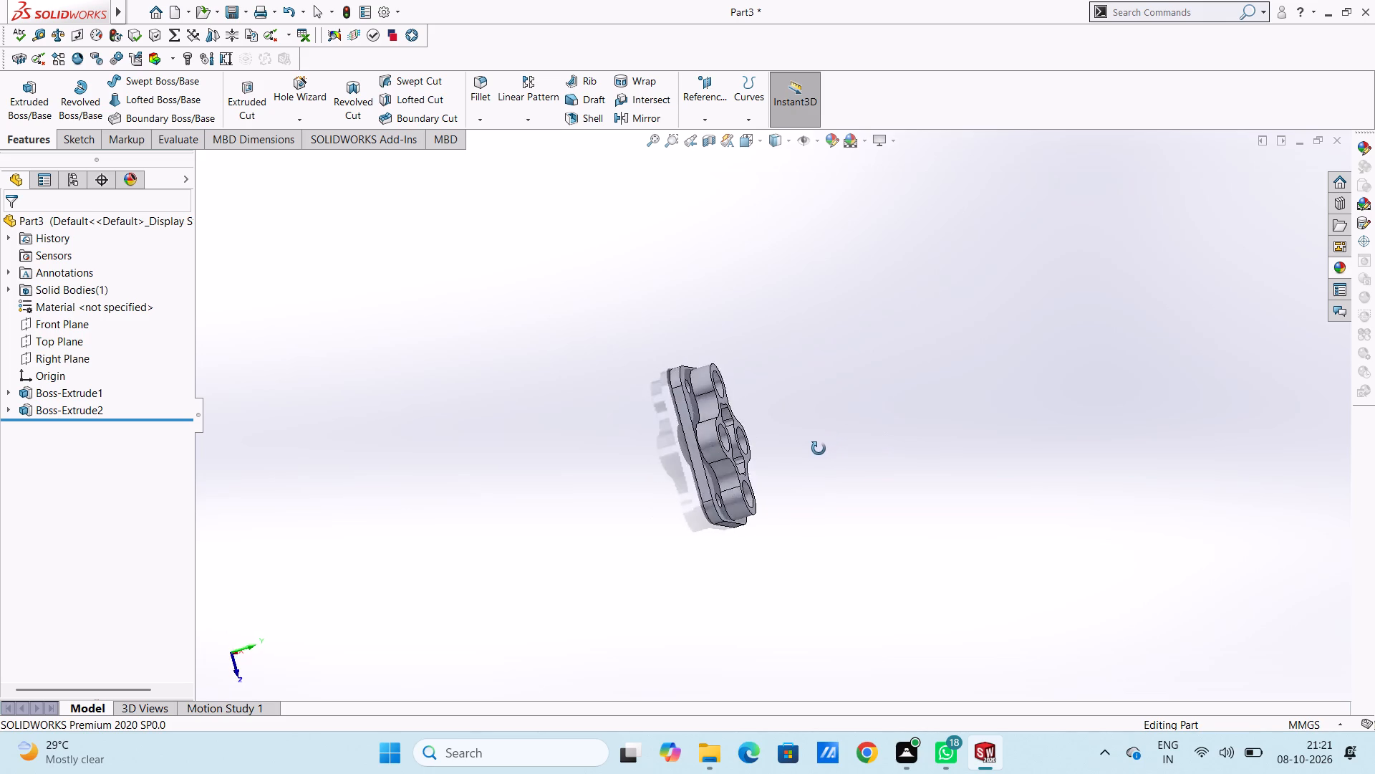
pyautogui.moveTo(819, 449); pyautogui.dragTo(736, 454, button='middle')
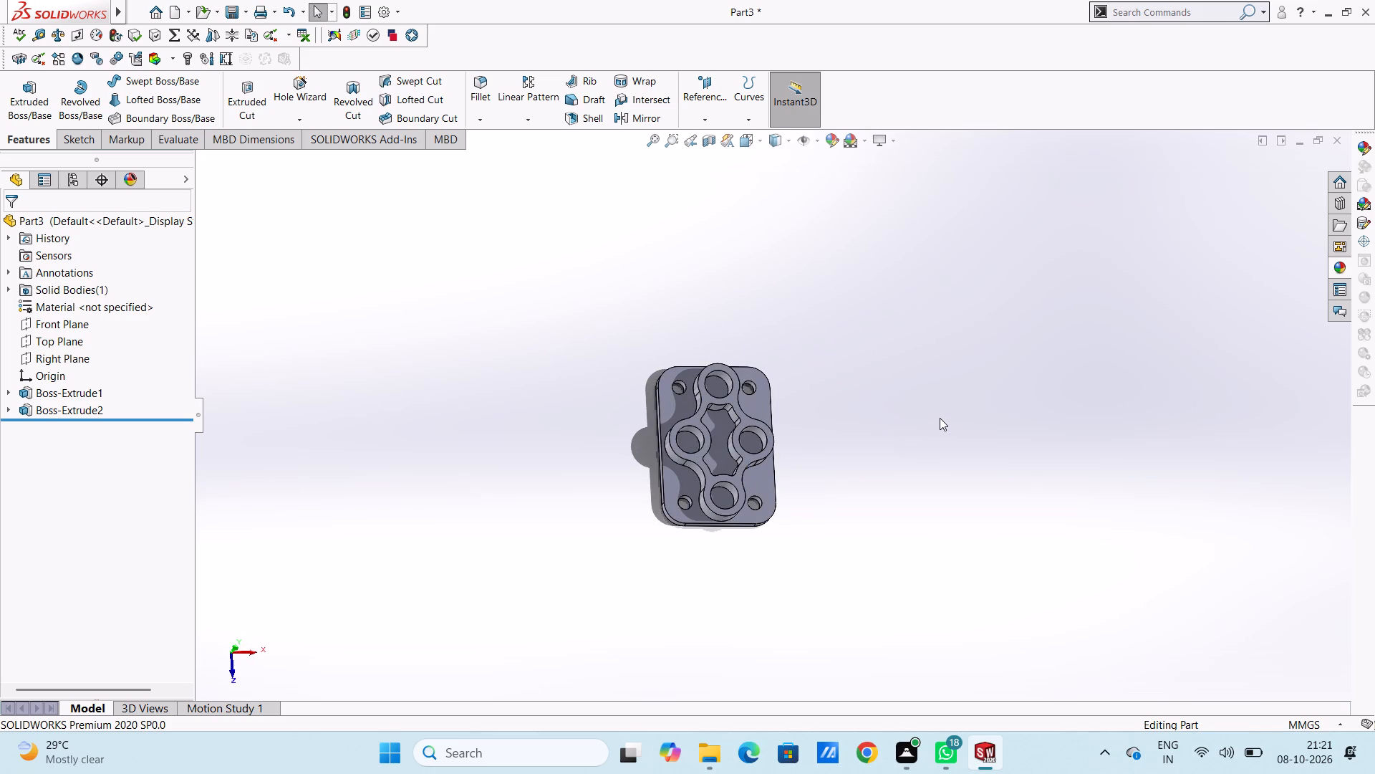
pyautogui.hotkey('ctrl', '5')
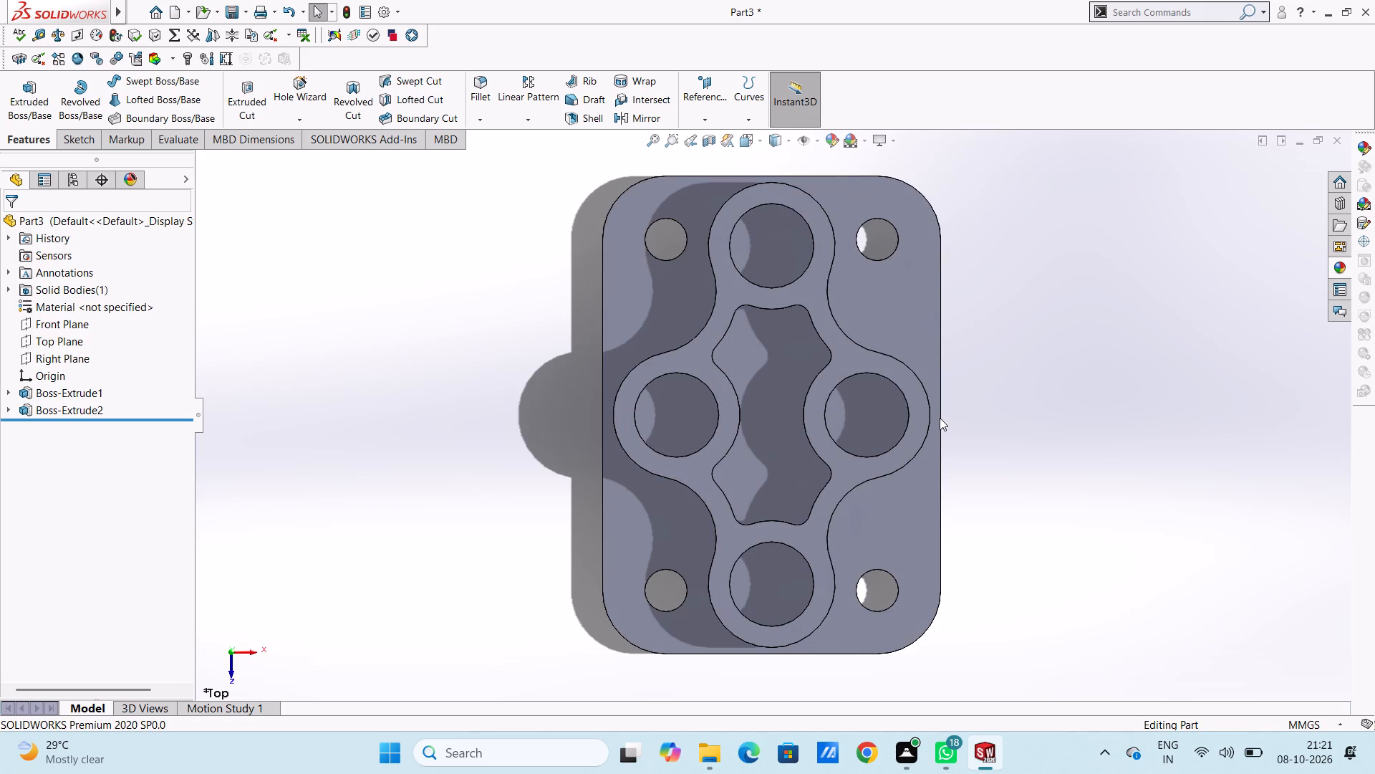
pyautogui.scroll(5, 940, 418)
pyautogui.scroll(-2, 836, 399)
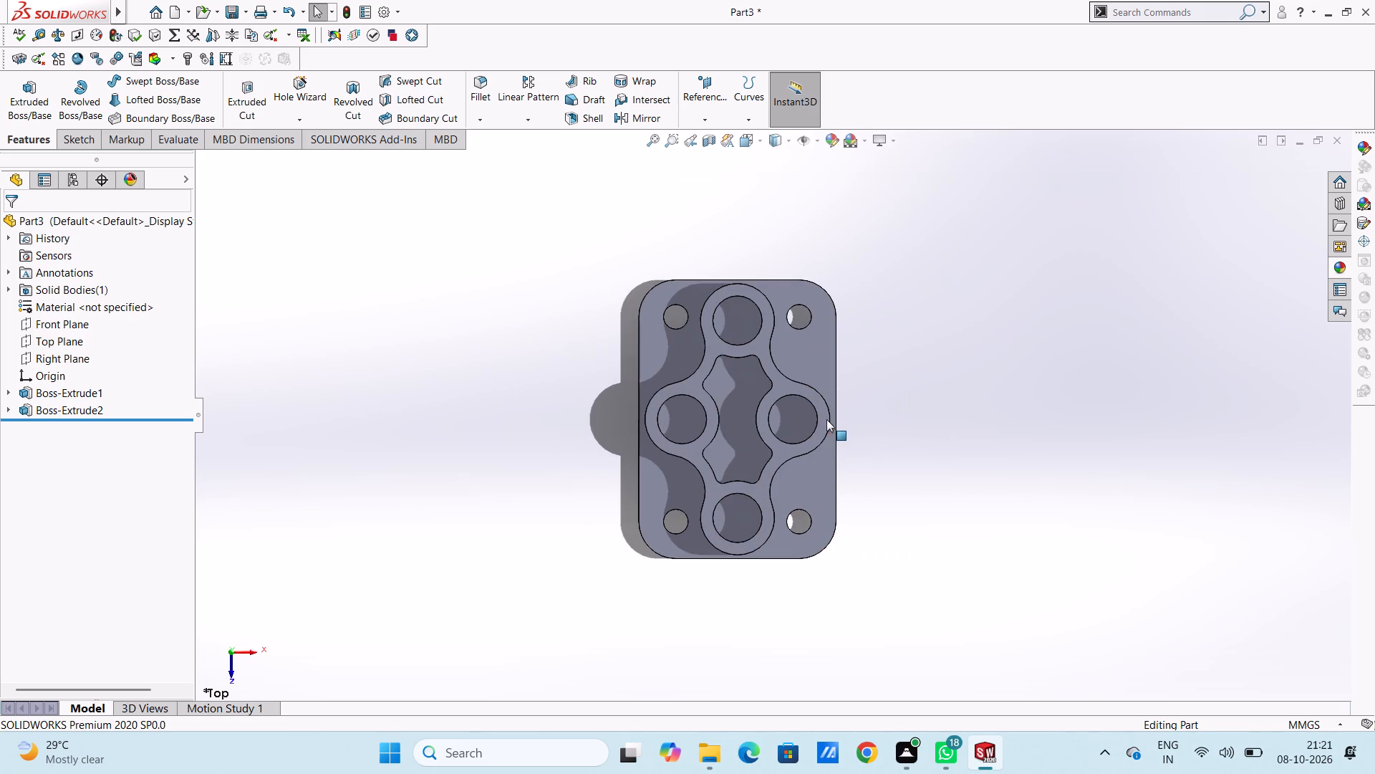
pyautogui.scroll(-2, 792, 389)
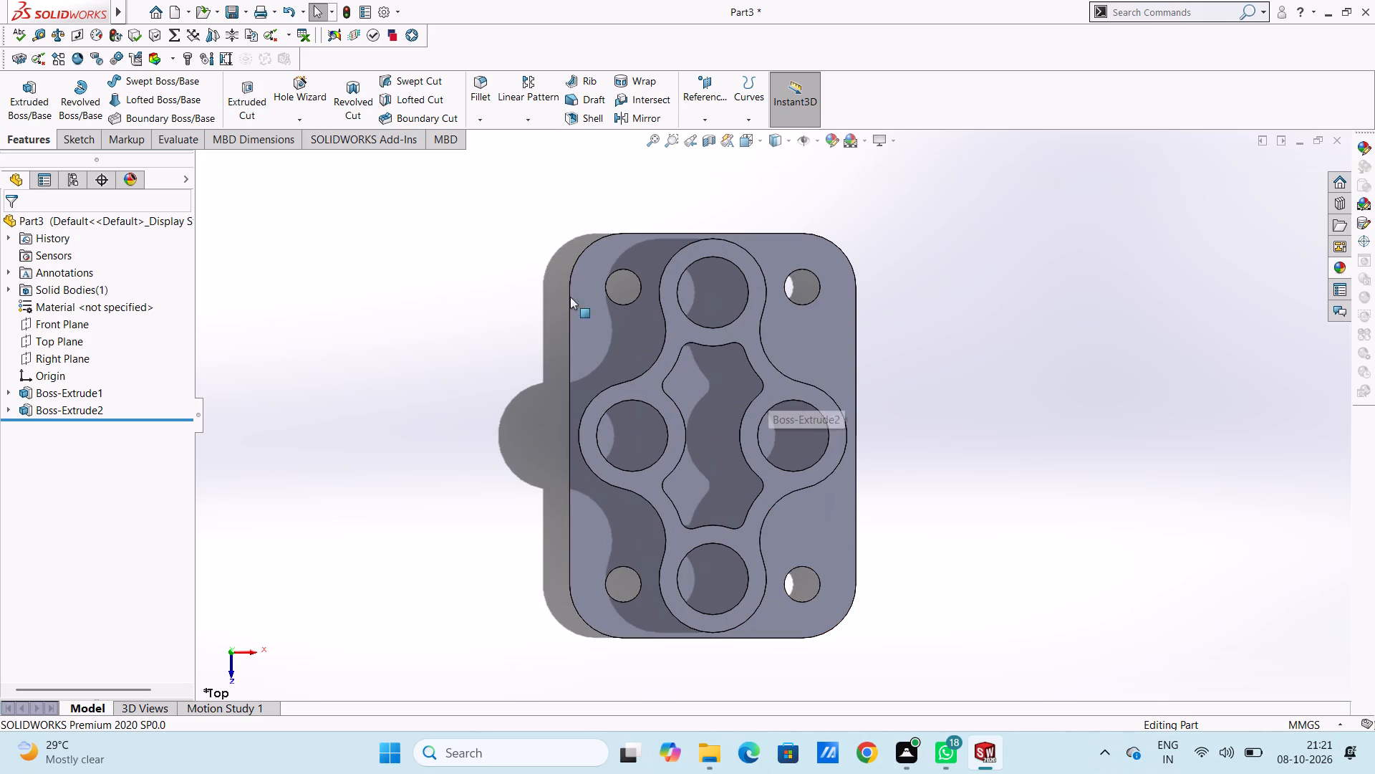
# Start a new sketch on the top face of the linked-ring boss.
pyautogui.click(89, 135)
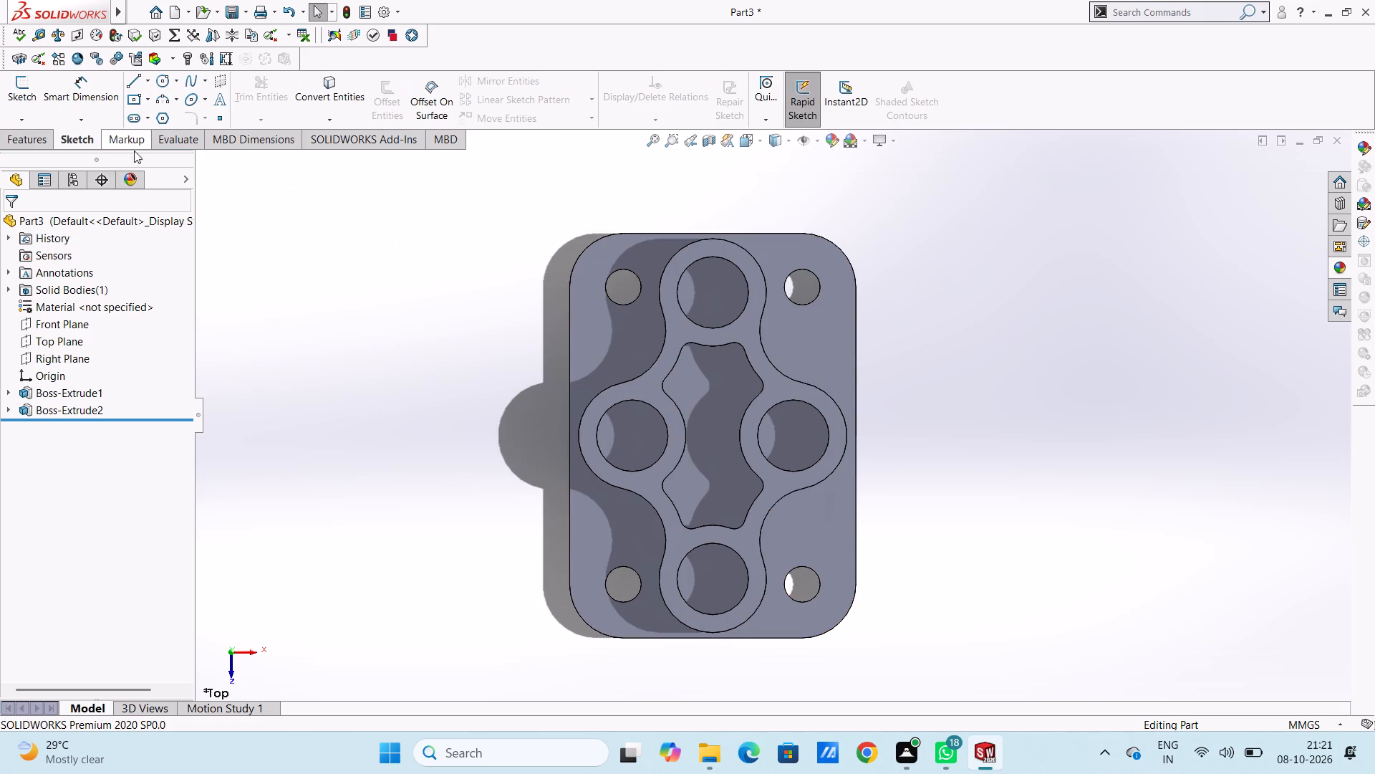
pyautogui.click(43, 136)
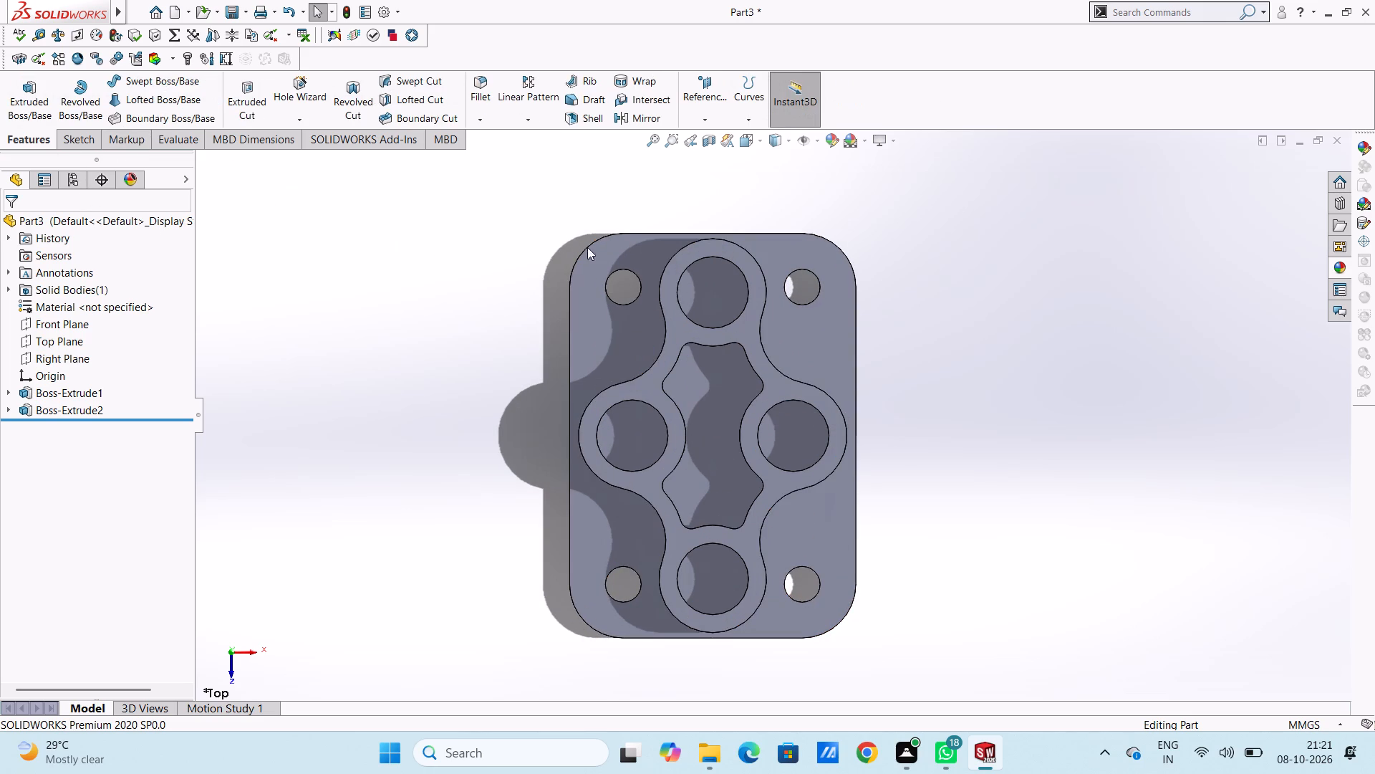
pyautogui.click(665, 287)
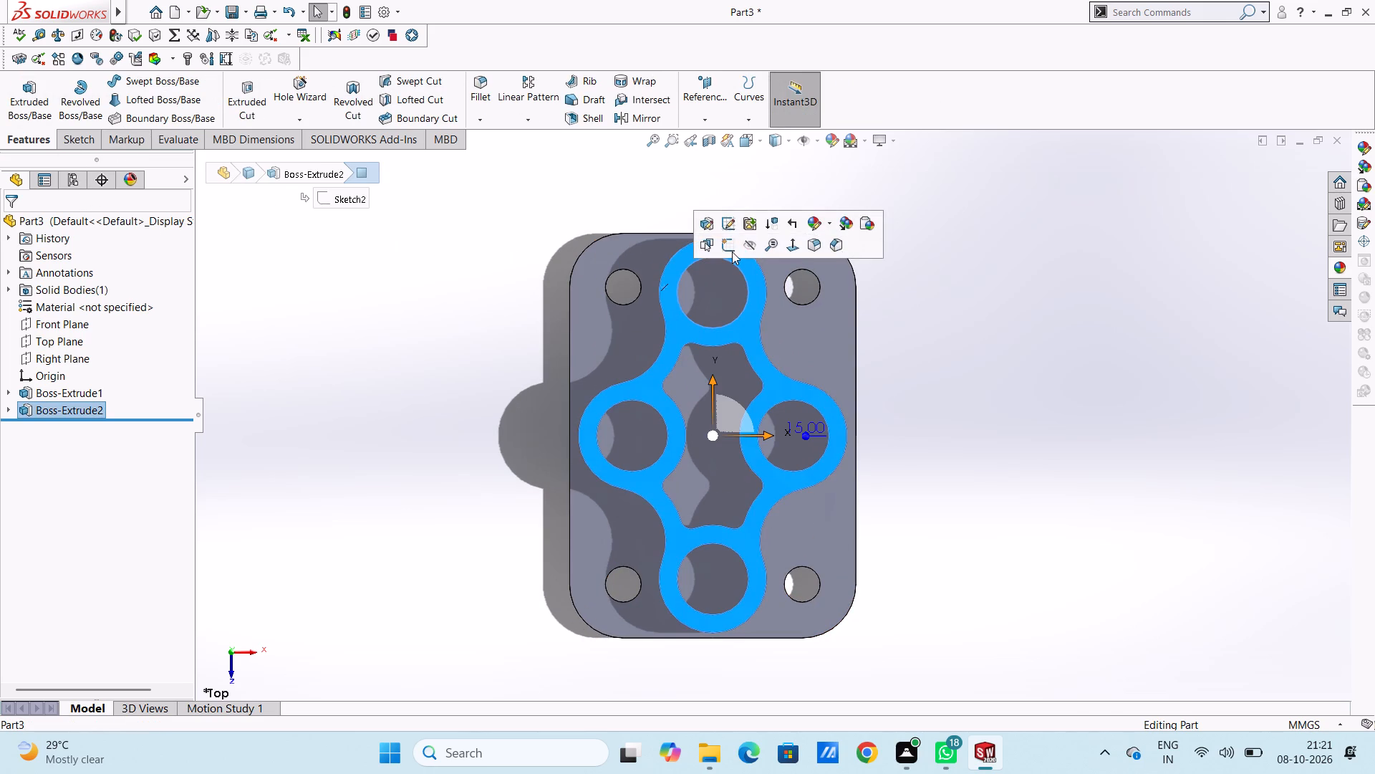
pyautogui.click(732, 251)
pyautogui.click(447, 299)
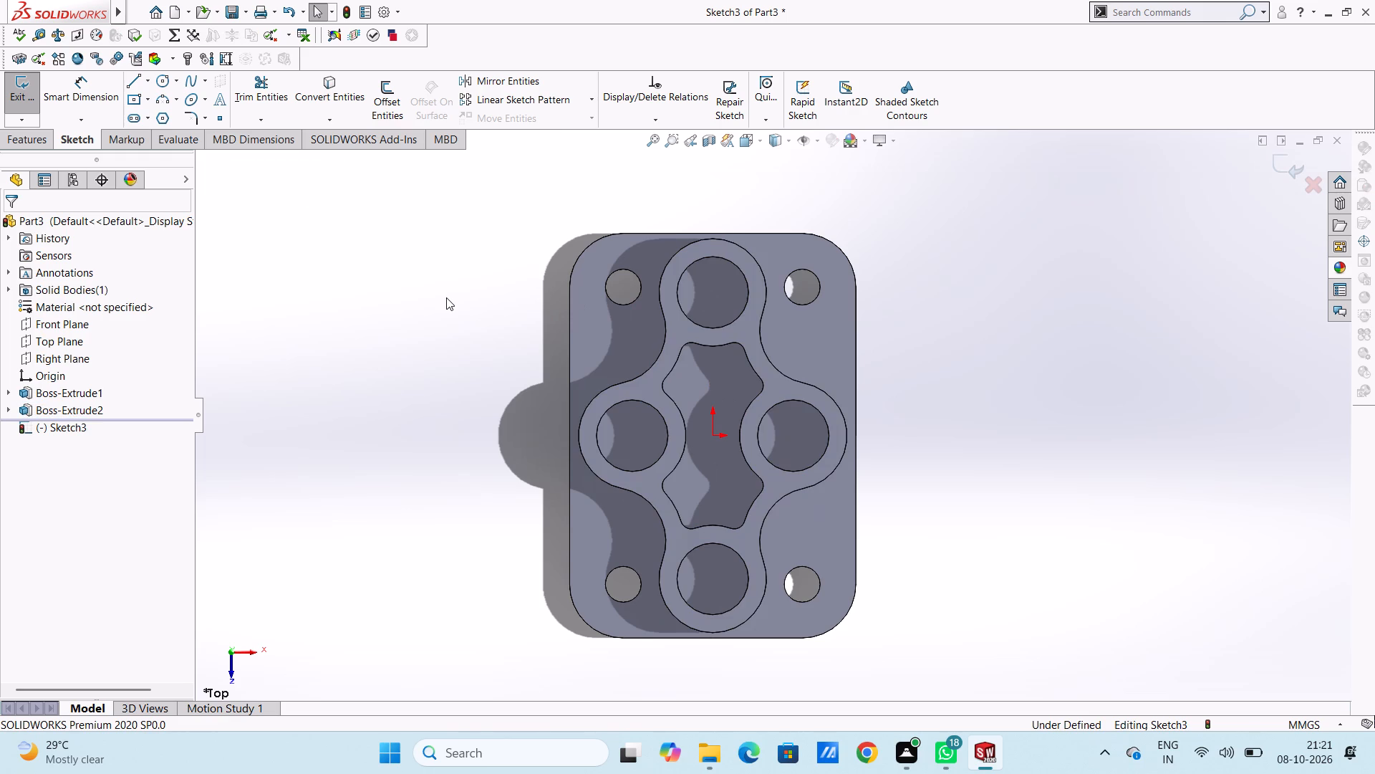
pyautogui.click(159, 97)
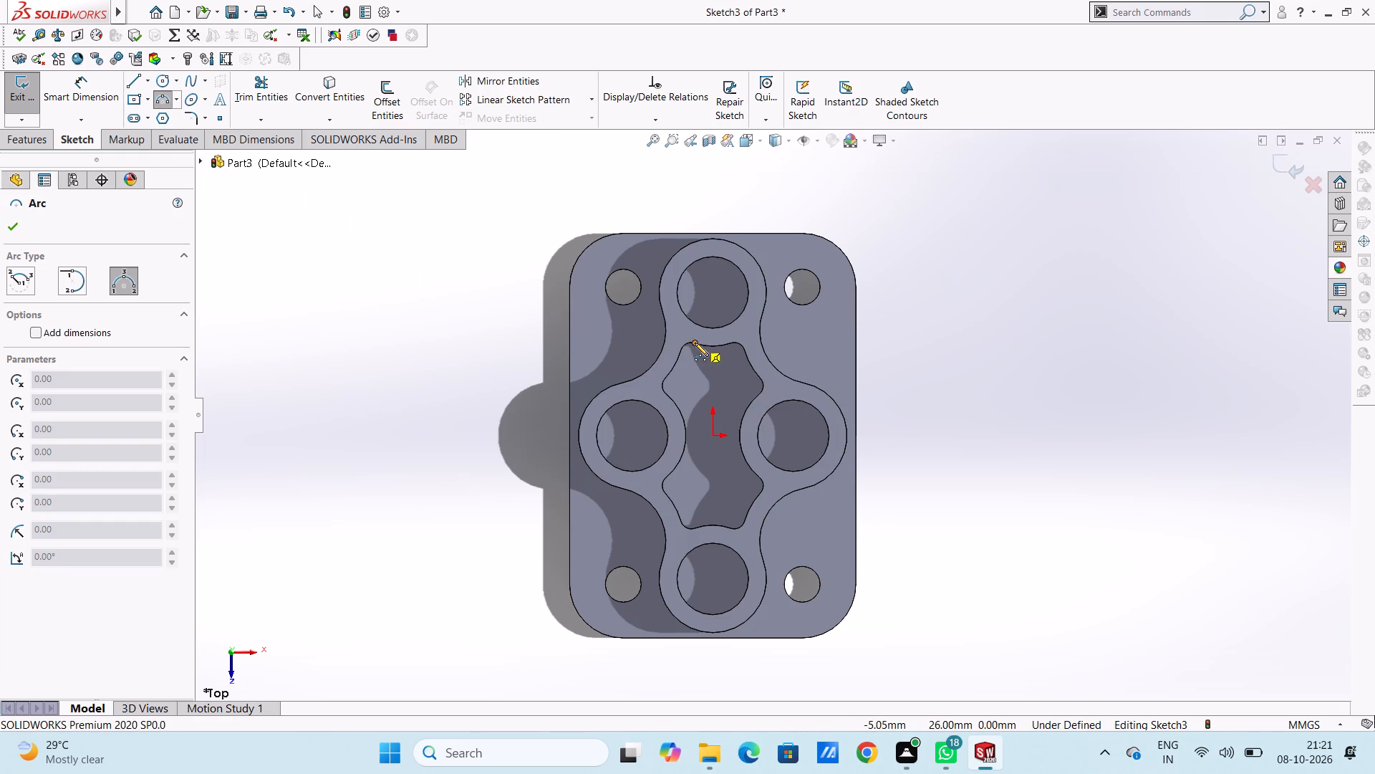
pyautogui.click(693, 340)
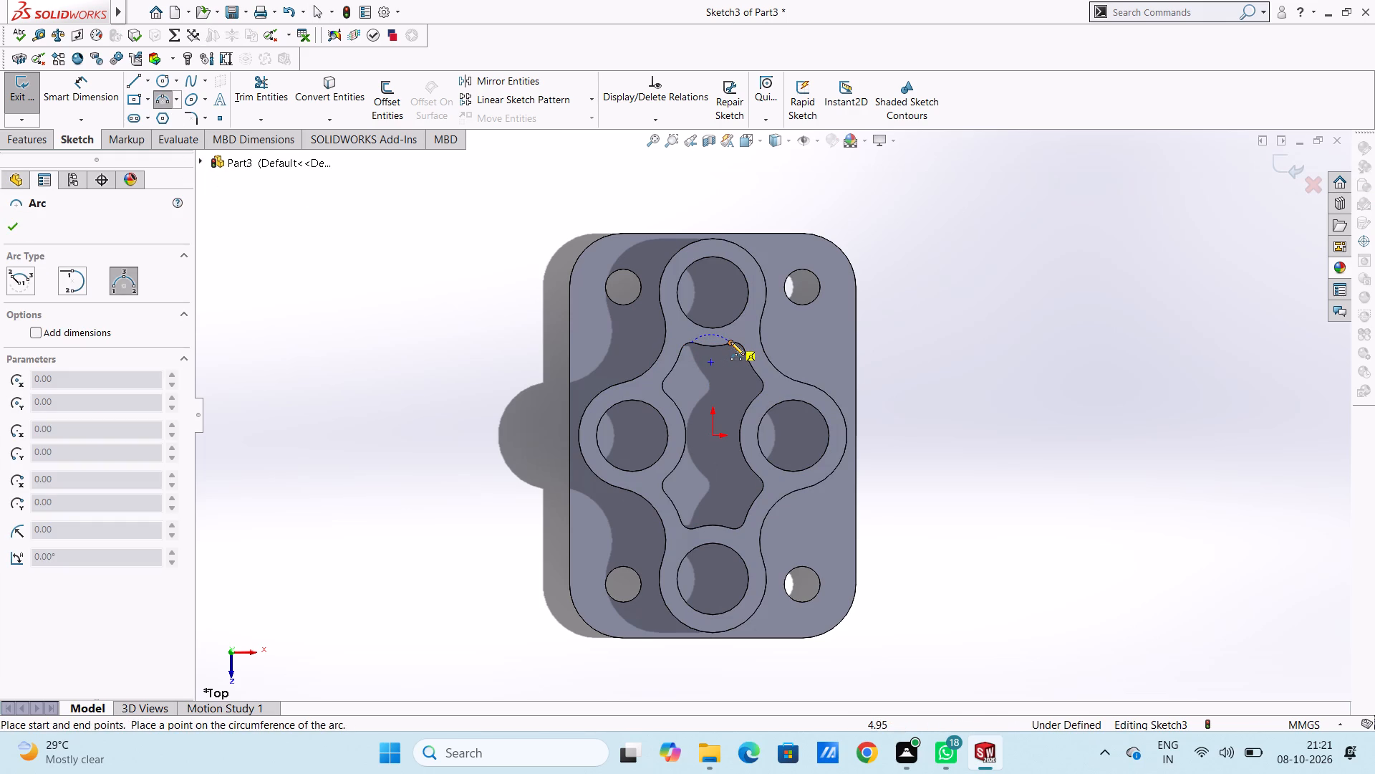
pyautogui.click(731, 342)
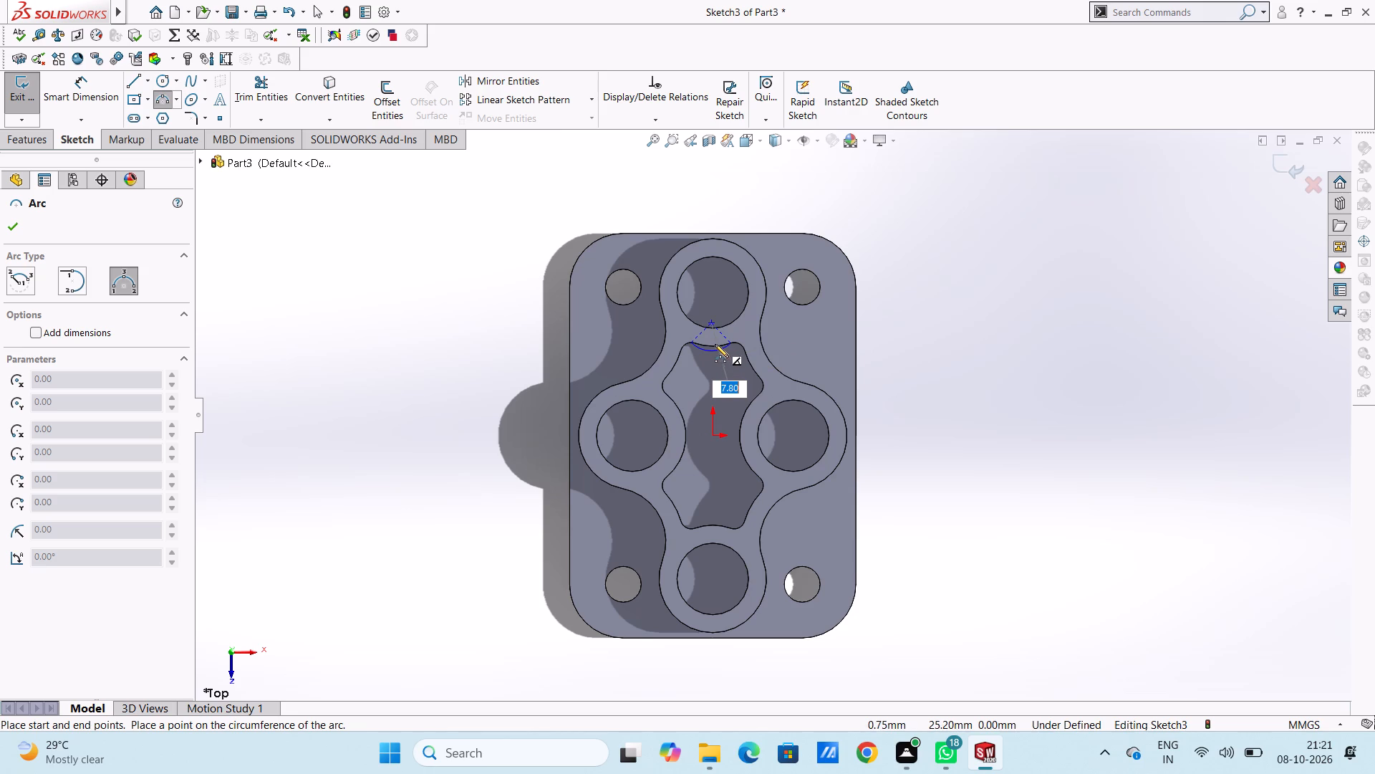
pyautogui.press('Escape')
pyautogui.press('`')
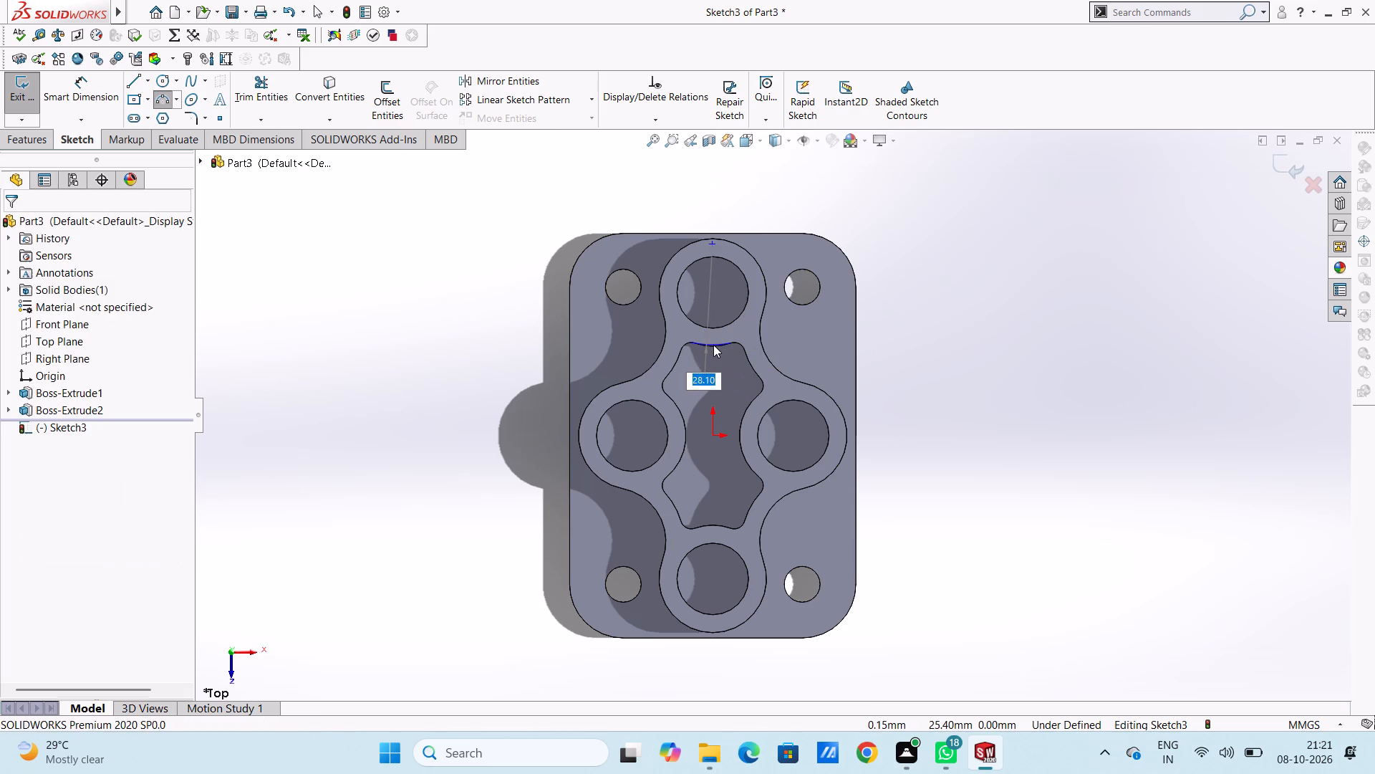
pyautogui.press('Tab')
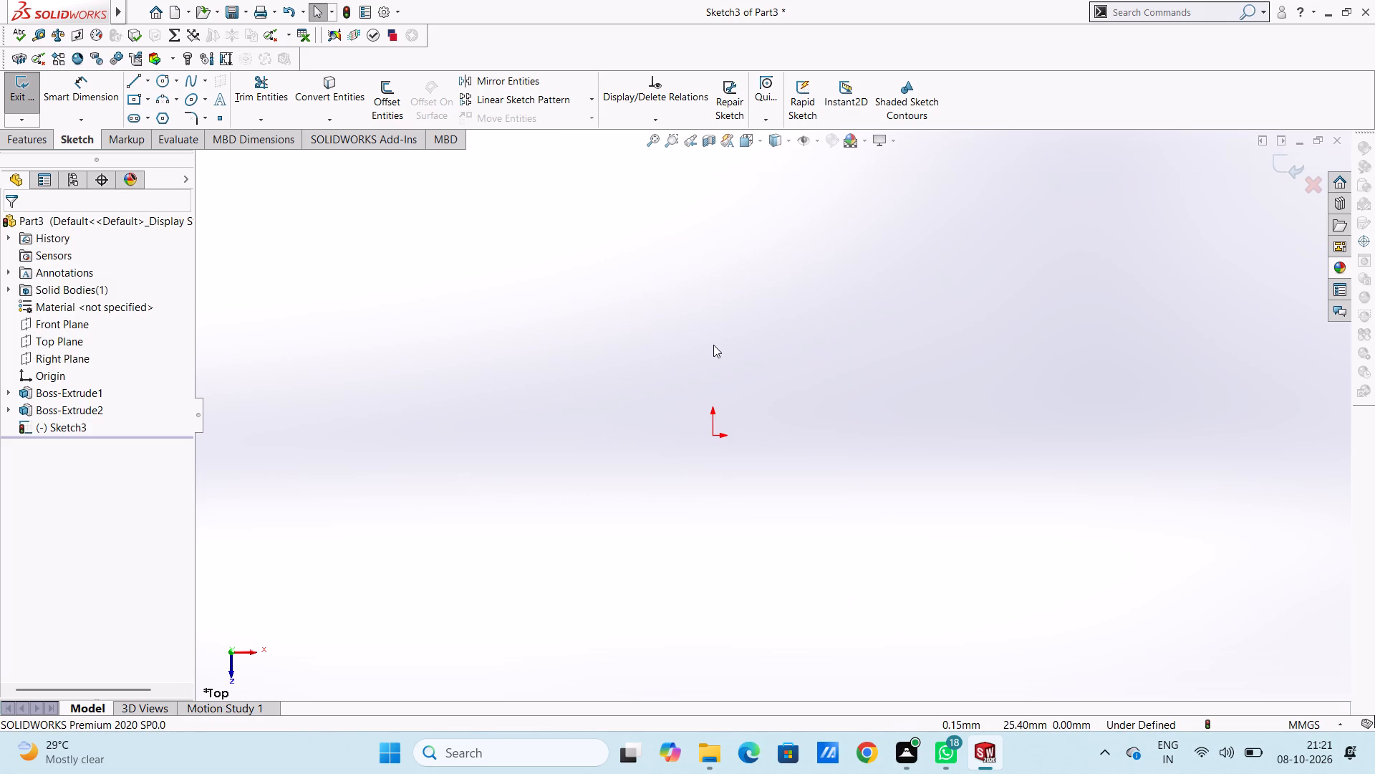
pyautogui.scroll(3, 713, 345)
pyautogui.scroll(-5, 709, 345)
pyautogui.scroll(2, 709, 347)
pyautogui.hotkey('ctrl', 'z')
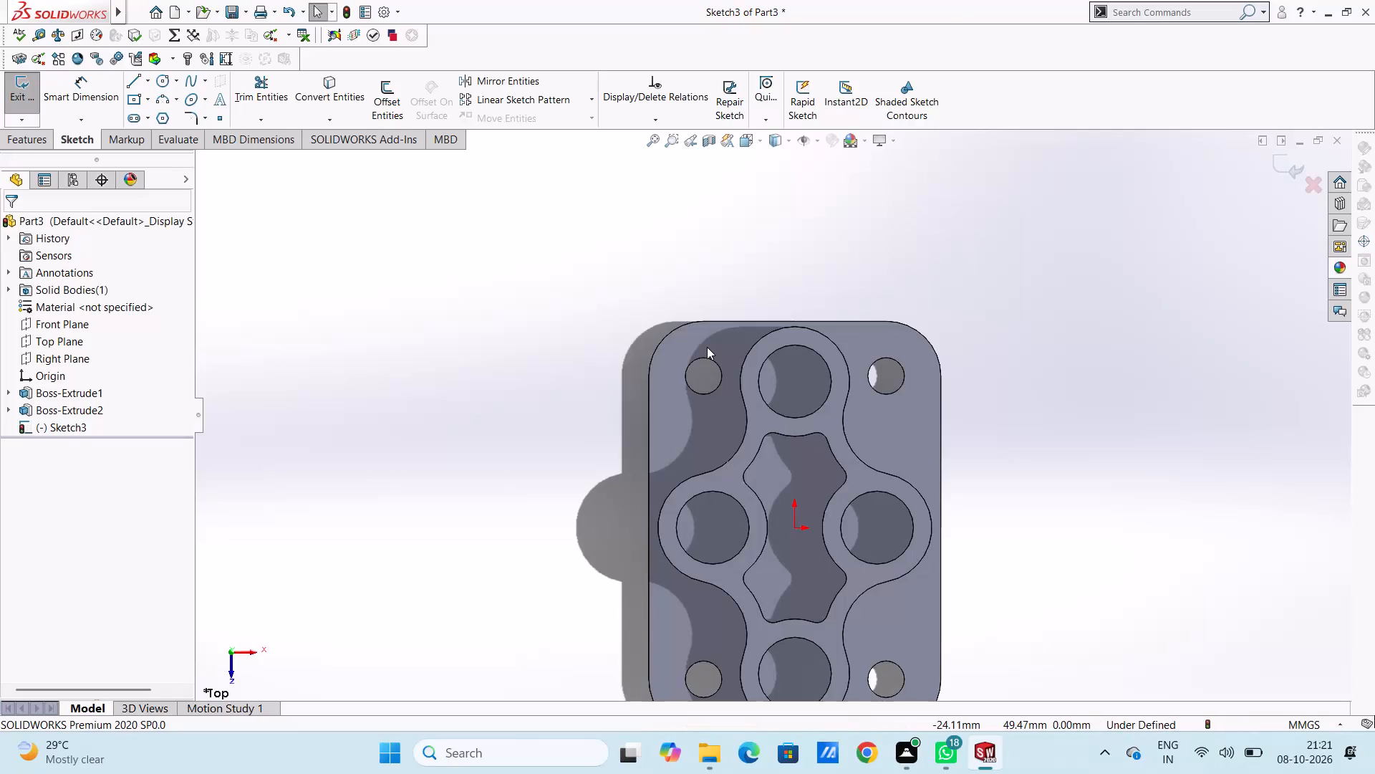
# Trace the inner opening's edge beside the upper ring with three-point arcs: the concave middle arc and the 3 mm corner arc at each end.
pyautogui.scroll(4, 707, 347)
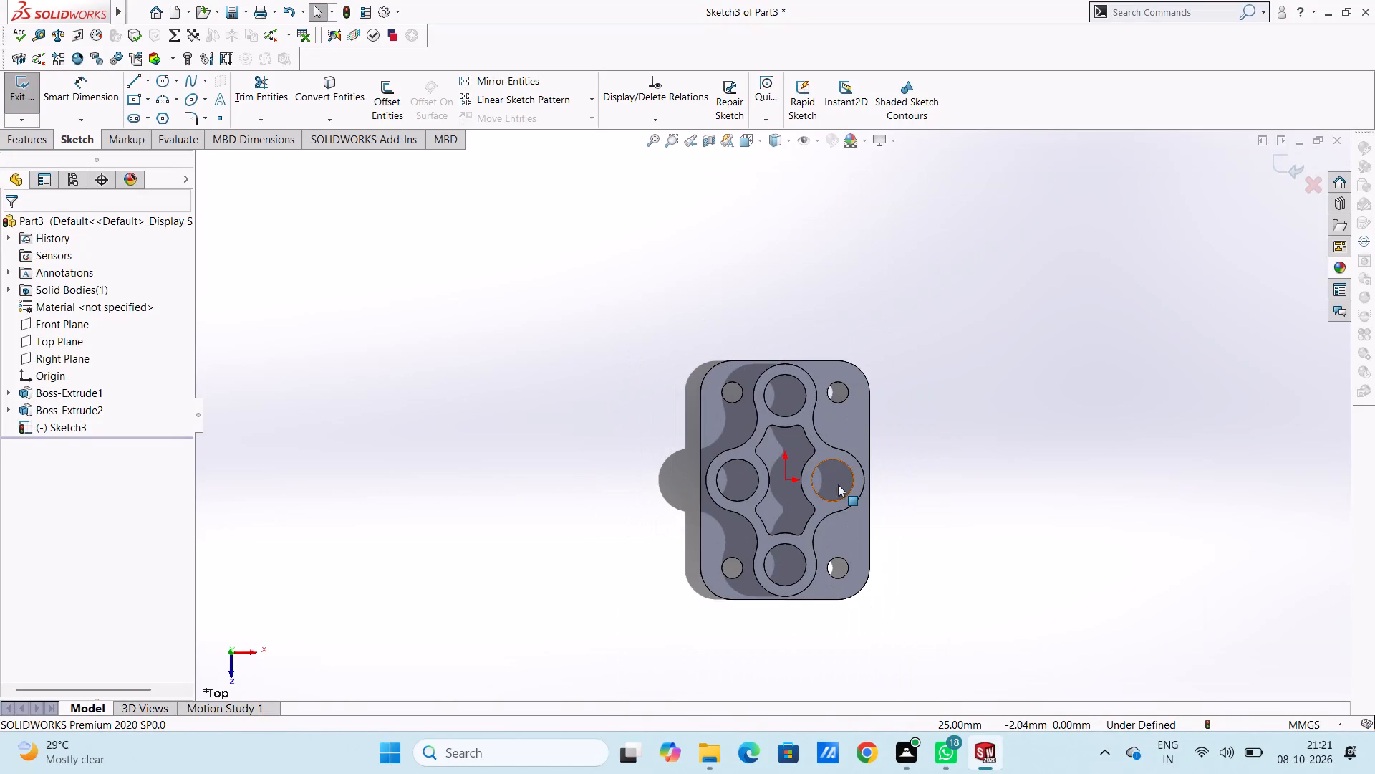
pyautogui.scroll(3, 838, 484)
pyautogui.scroll(-2, 831, 497)
pyautogui.scroll(-4, 793, 381)
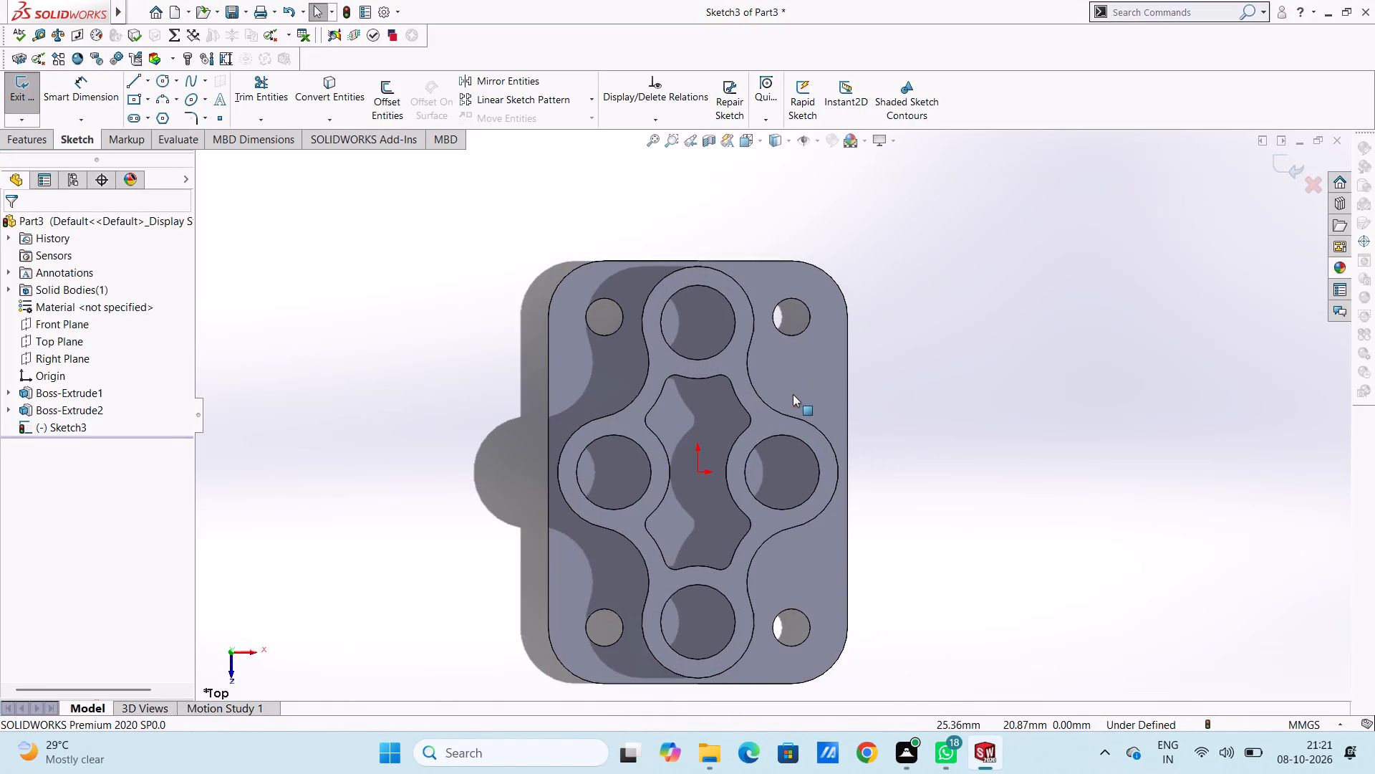
pyautogui.scroll(3, 782, 400)
pyautogui.scroll(-3, 743, 532)
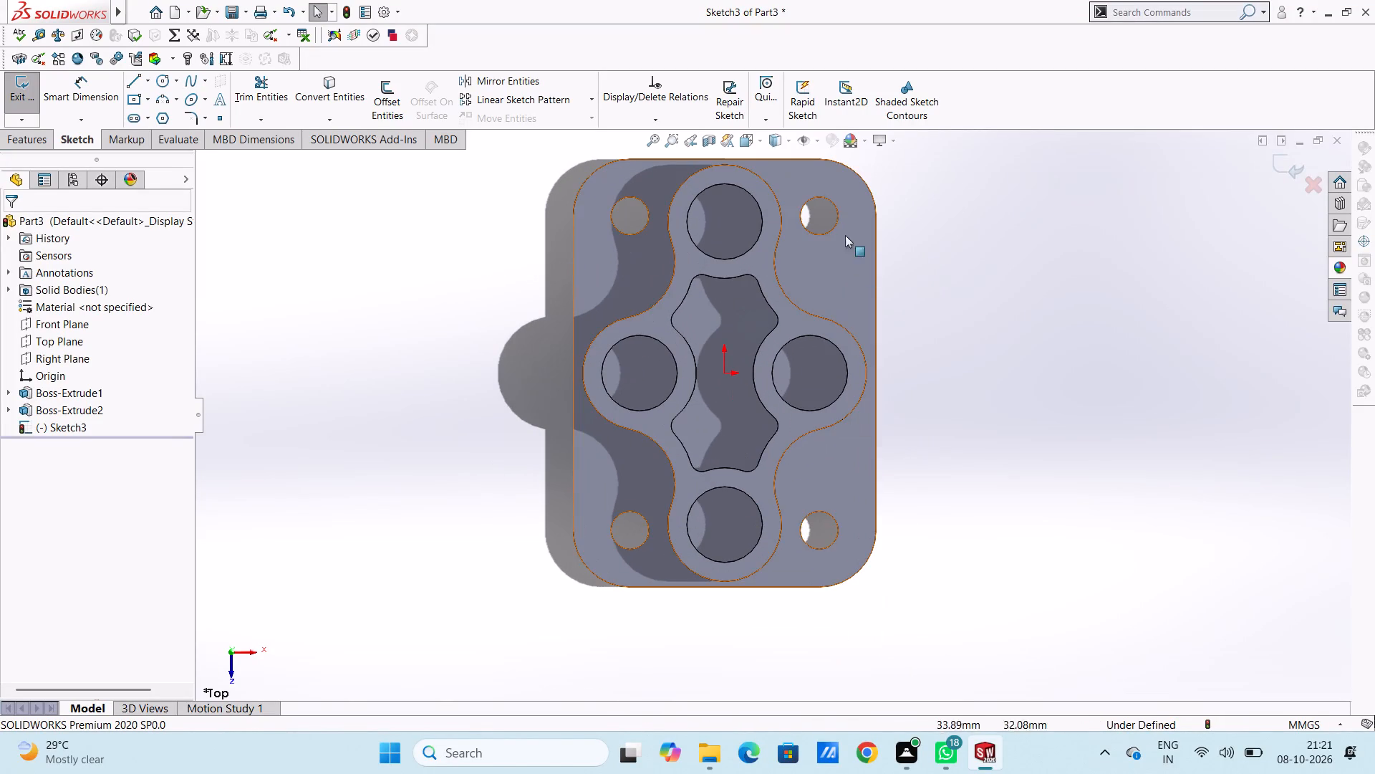
pyautogui.scroll(-4, 829, 234)
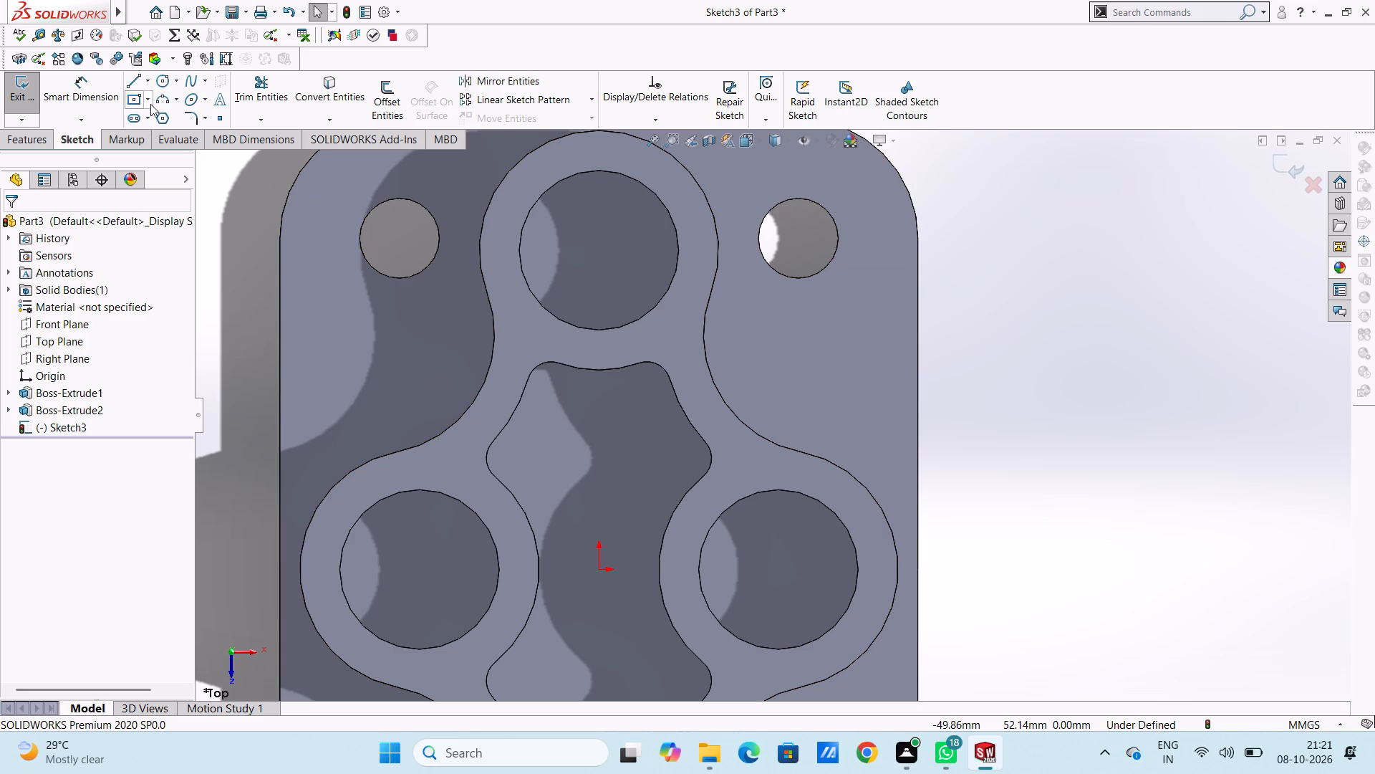
pyautogui.click(159, 97)
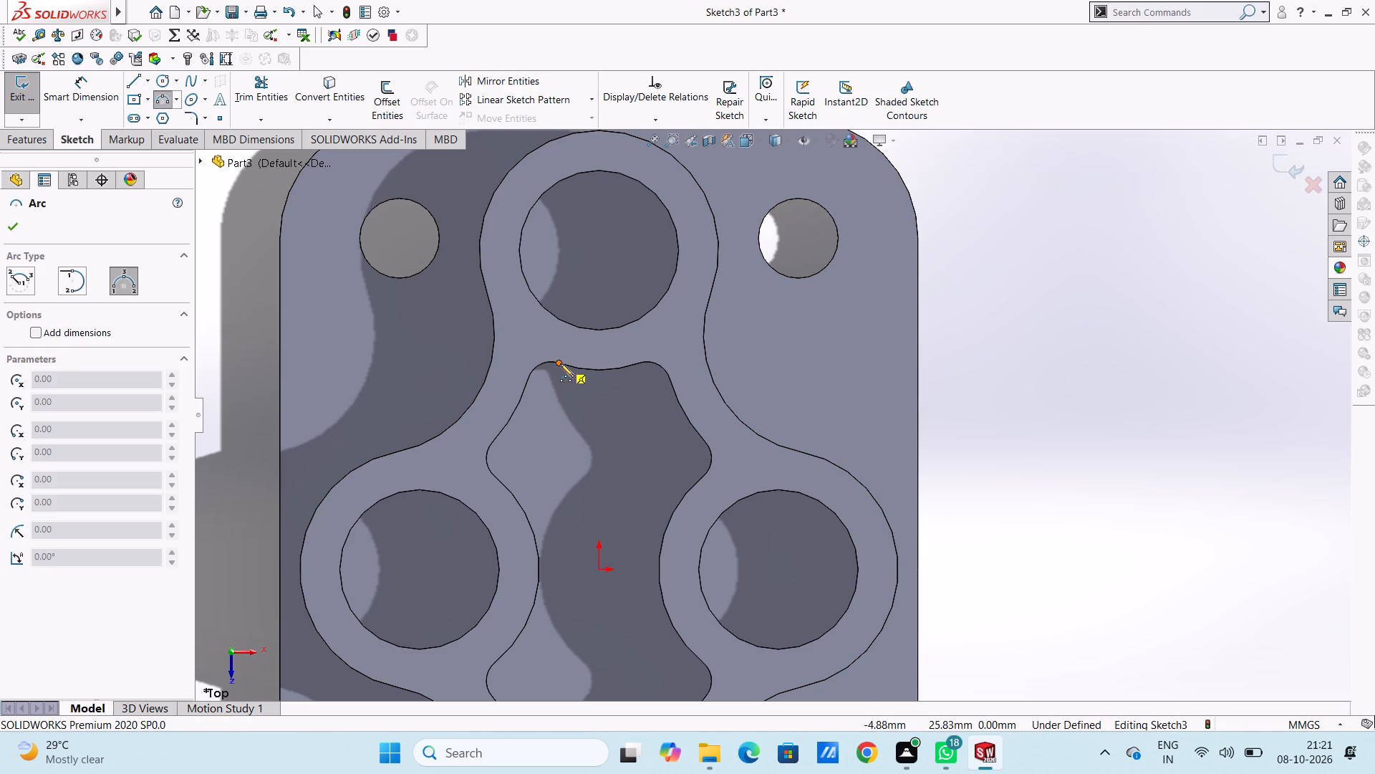
pyautogui.click(560, 363)
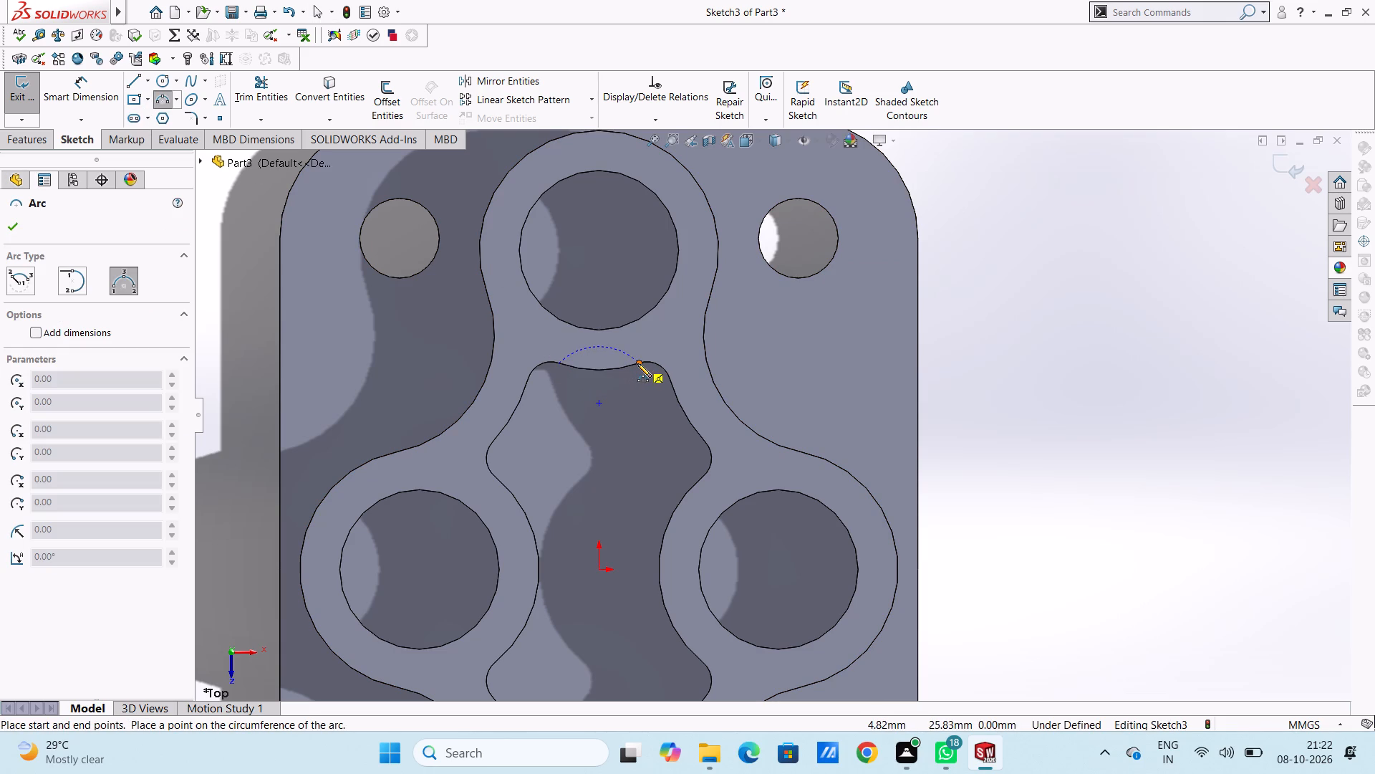
pyautogui.click(637, 363)
pyautogui.click(621, 367)
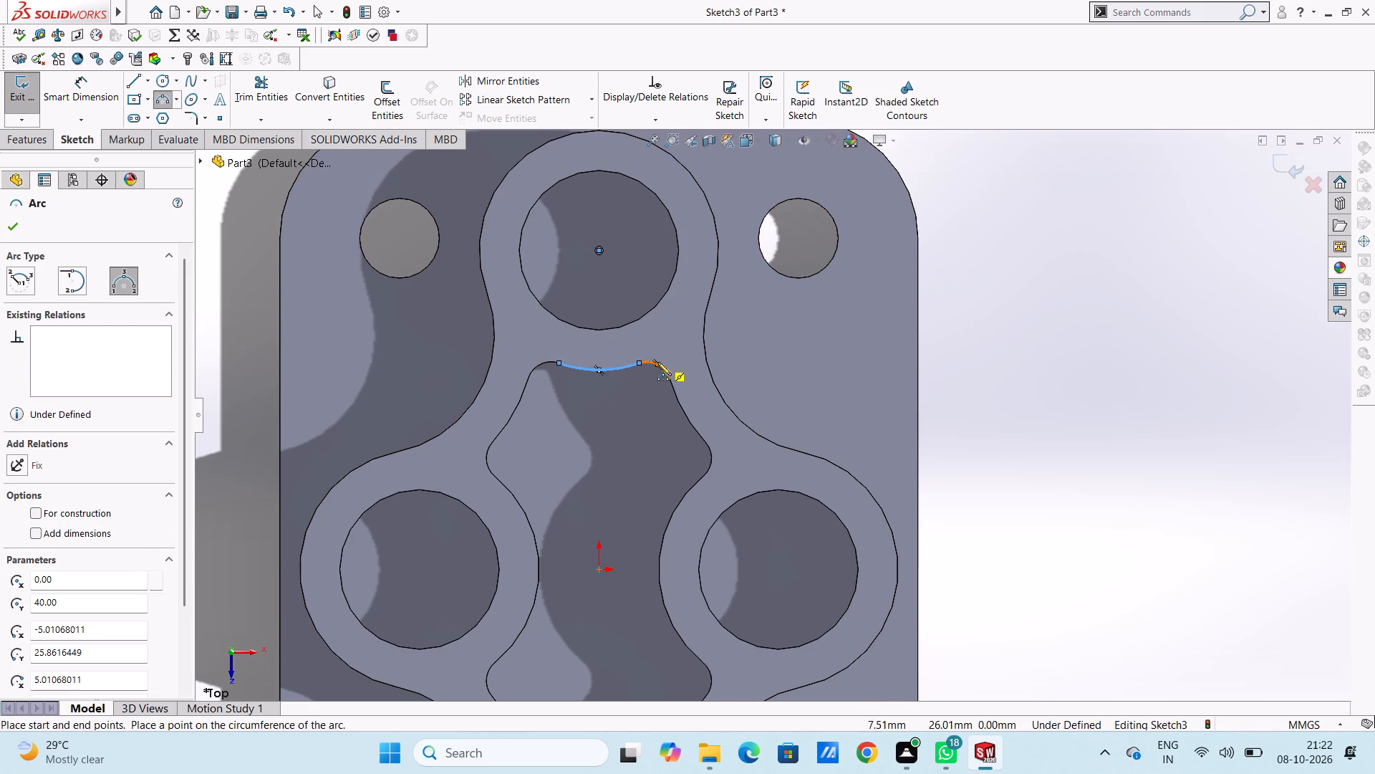
pyautogui.scroll(-4, 656, 363)
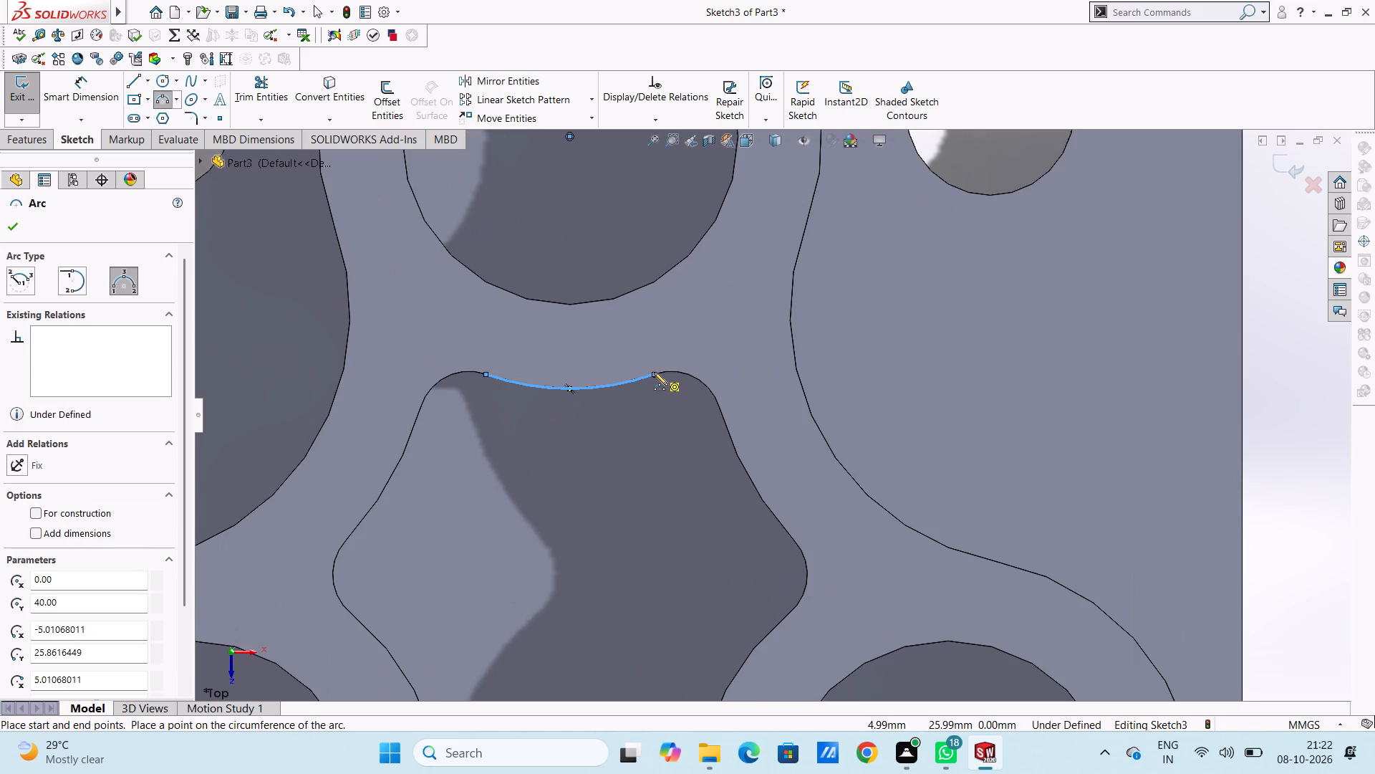
pyautogui.click(653, 373)
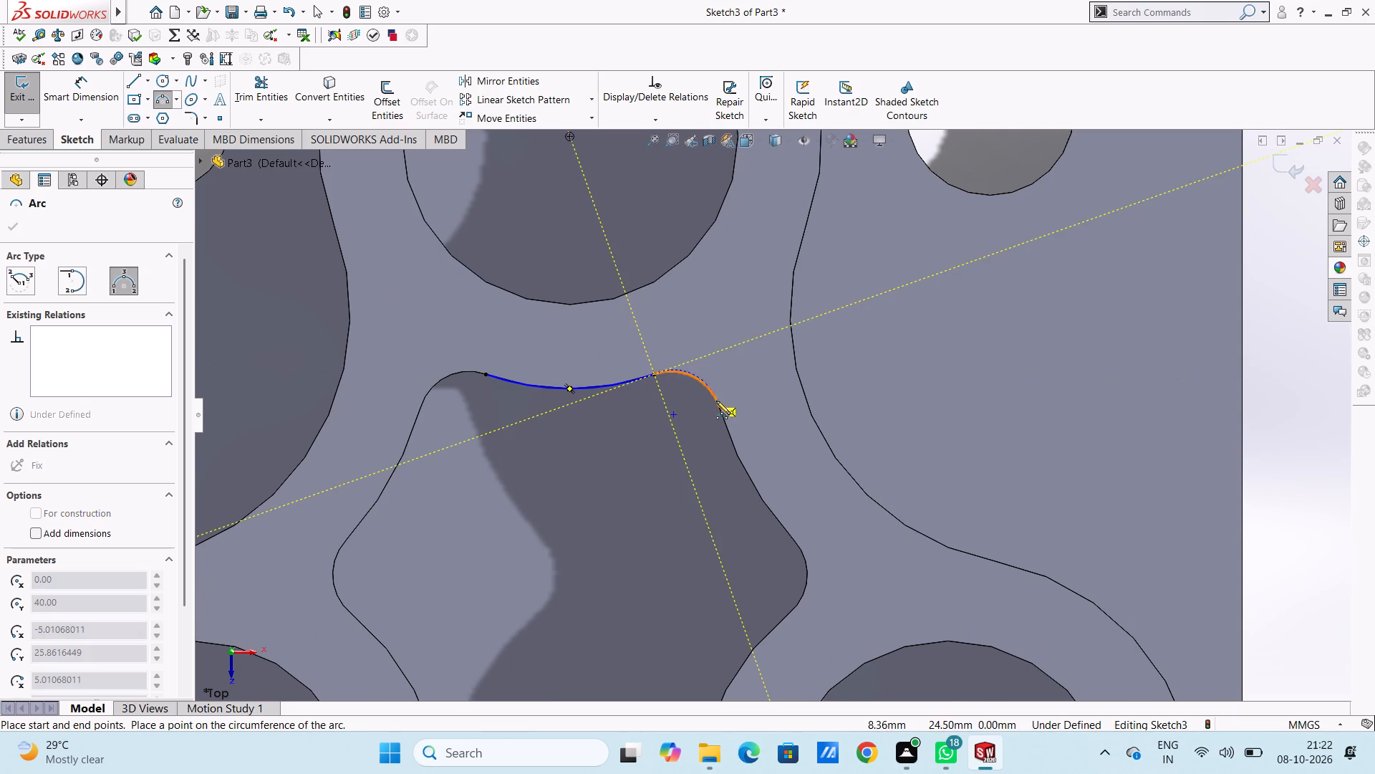
pyautogui.click(720, 408)
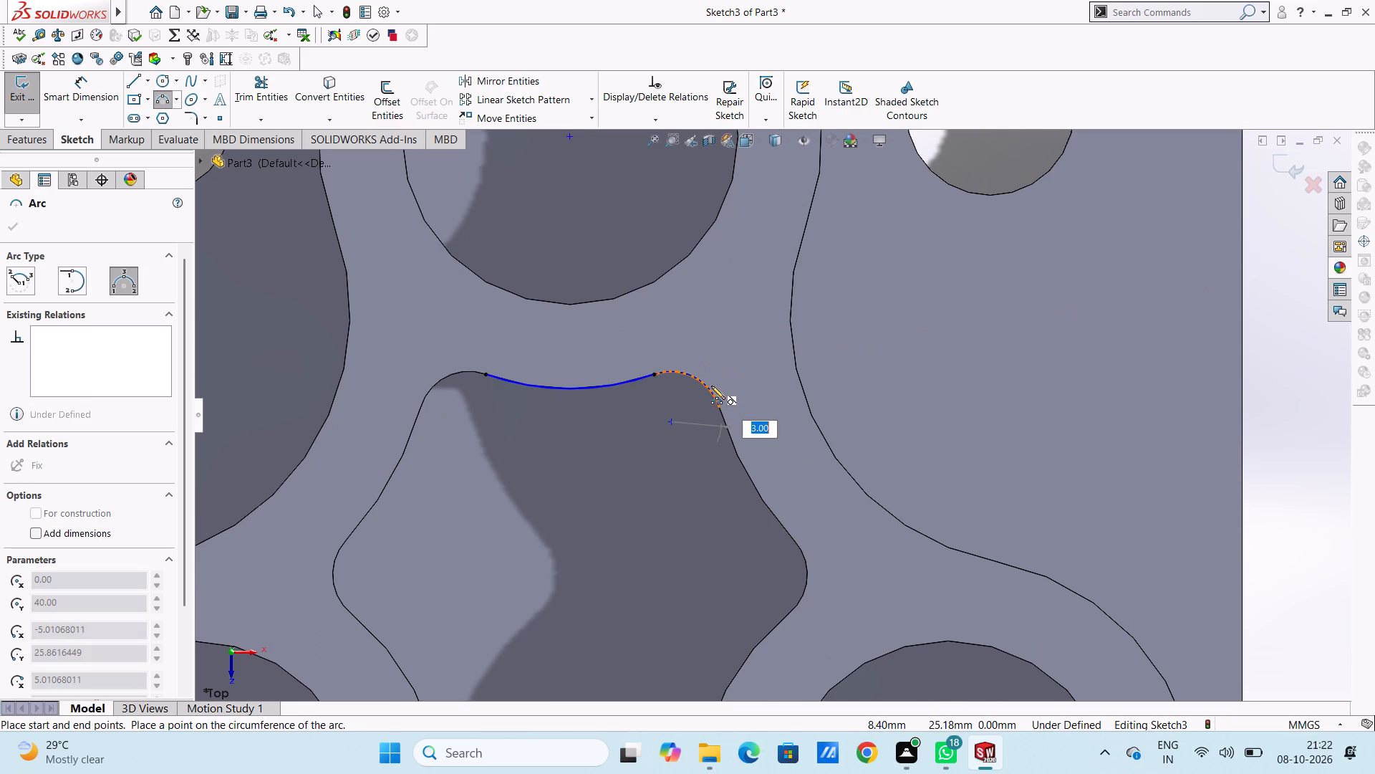
pyautogui.click(710, 384)
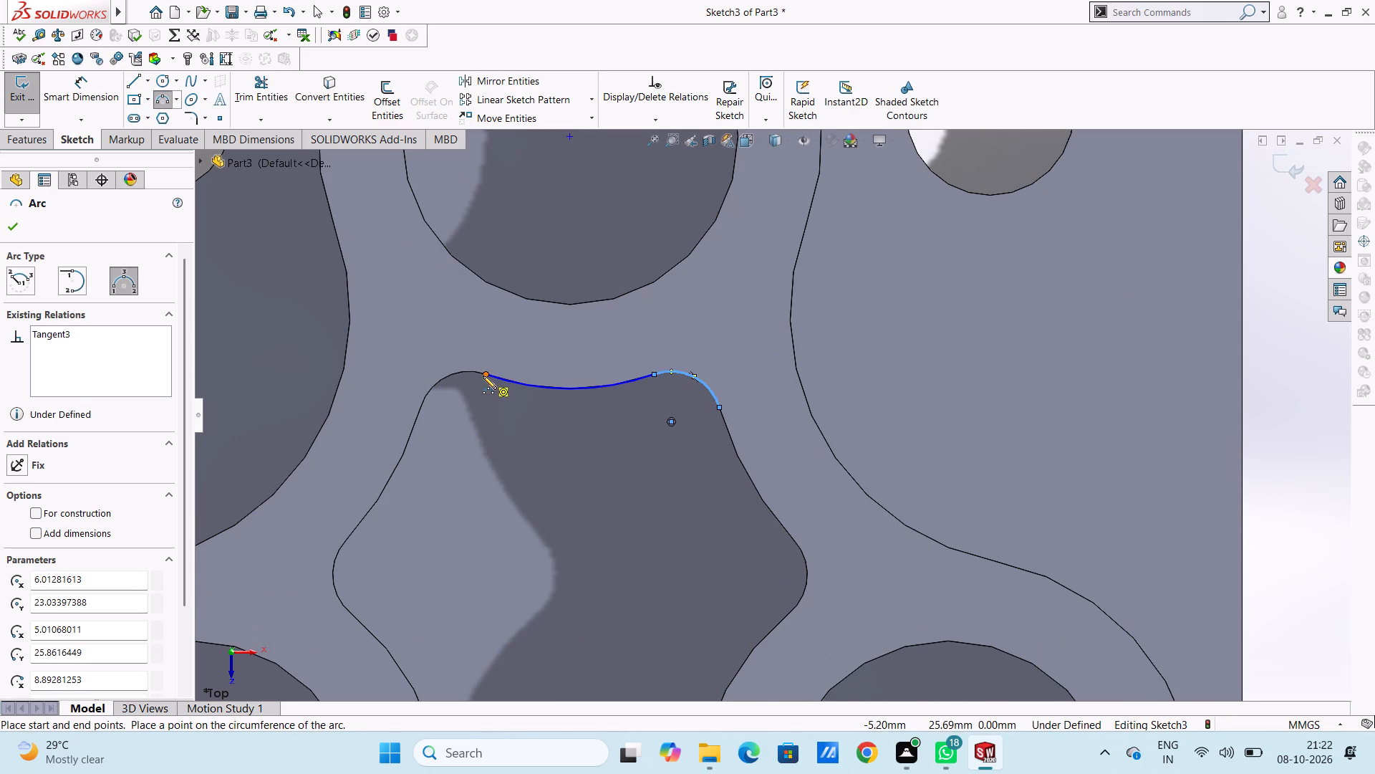
pyautogui.click(484, 376)
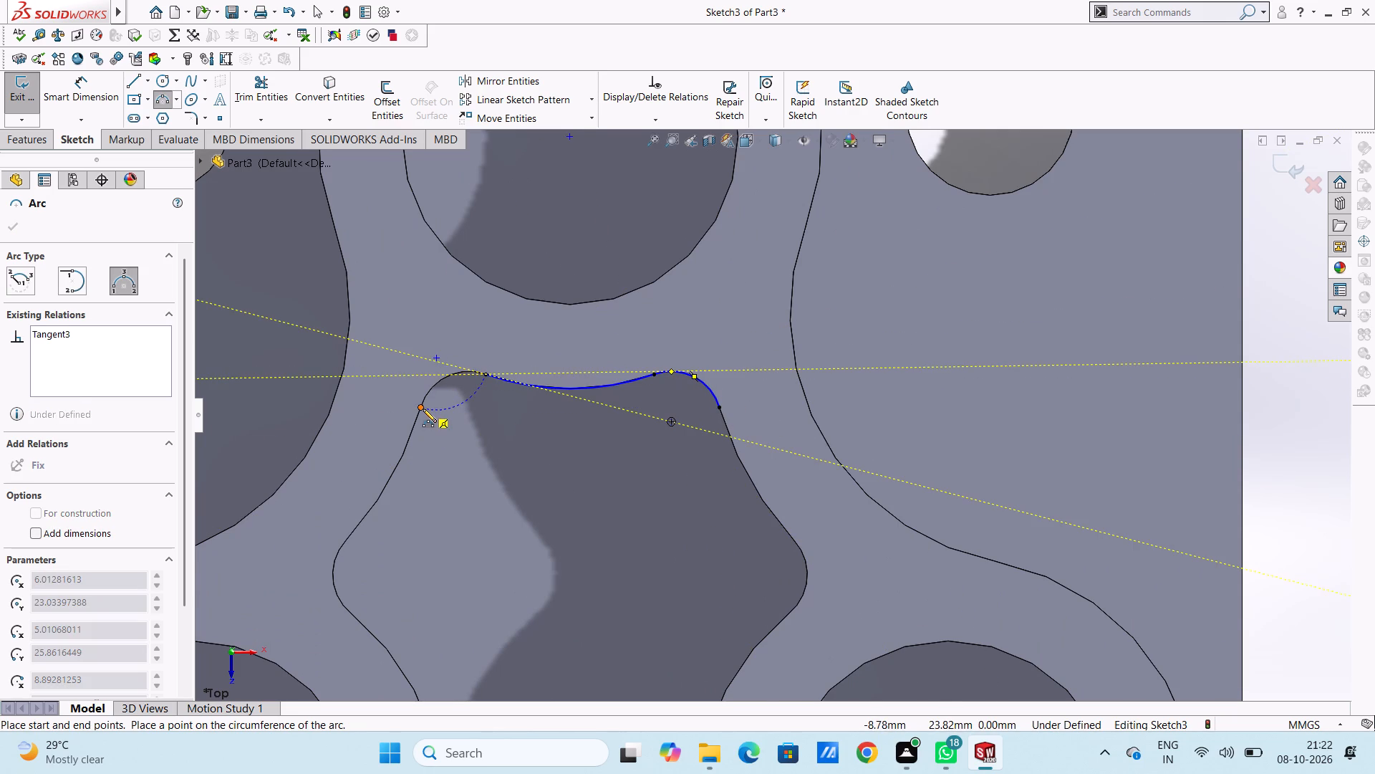
pyautogui.click(422, 408)
pyautogui.click(437, 384)
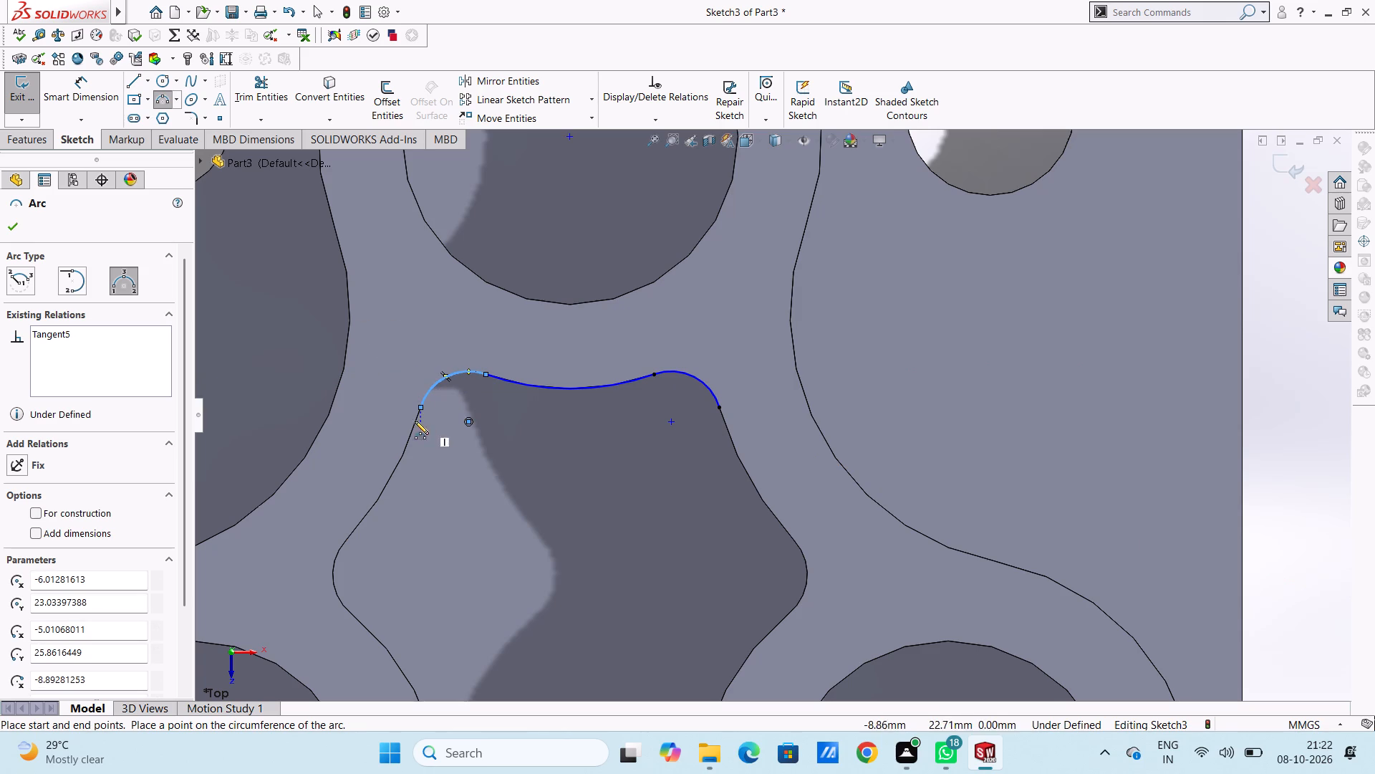
# Trace the inner opening's edge from the upper ring towards the right ring with three-point arcs: the concave side arc and the adjoining corner arc.
pyautogui.click(721, 411)
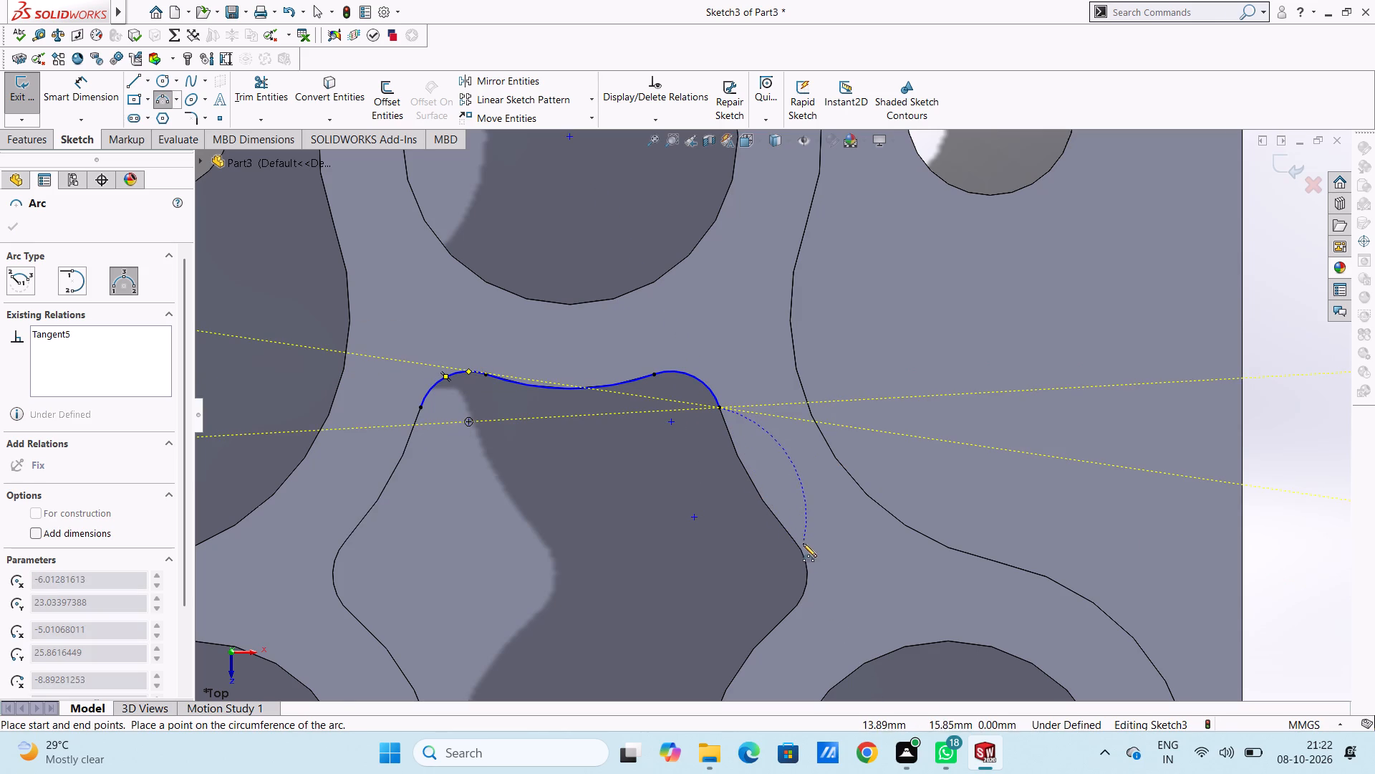
pyautogui.click(795, 541)
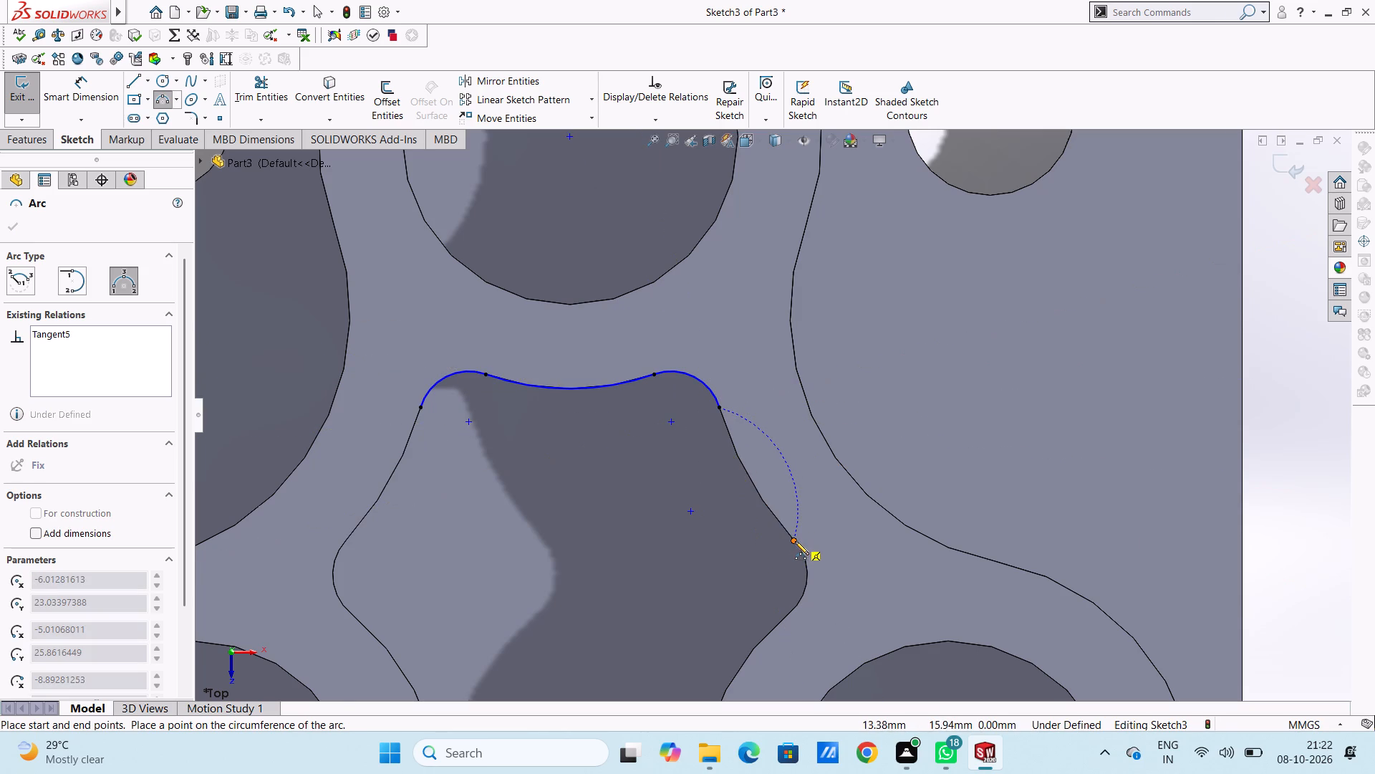
pyautogui.click(756, 491)
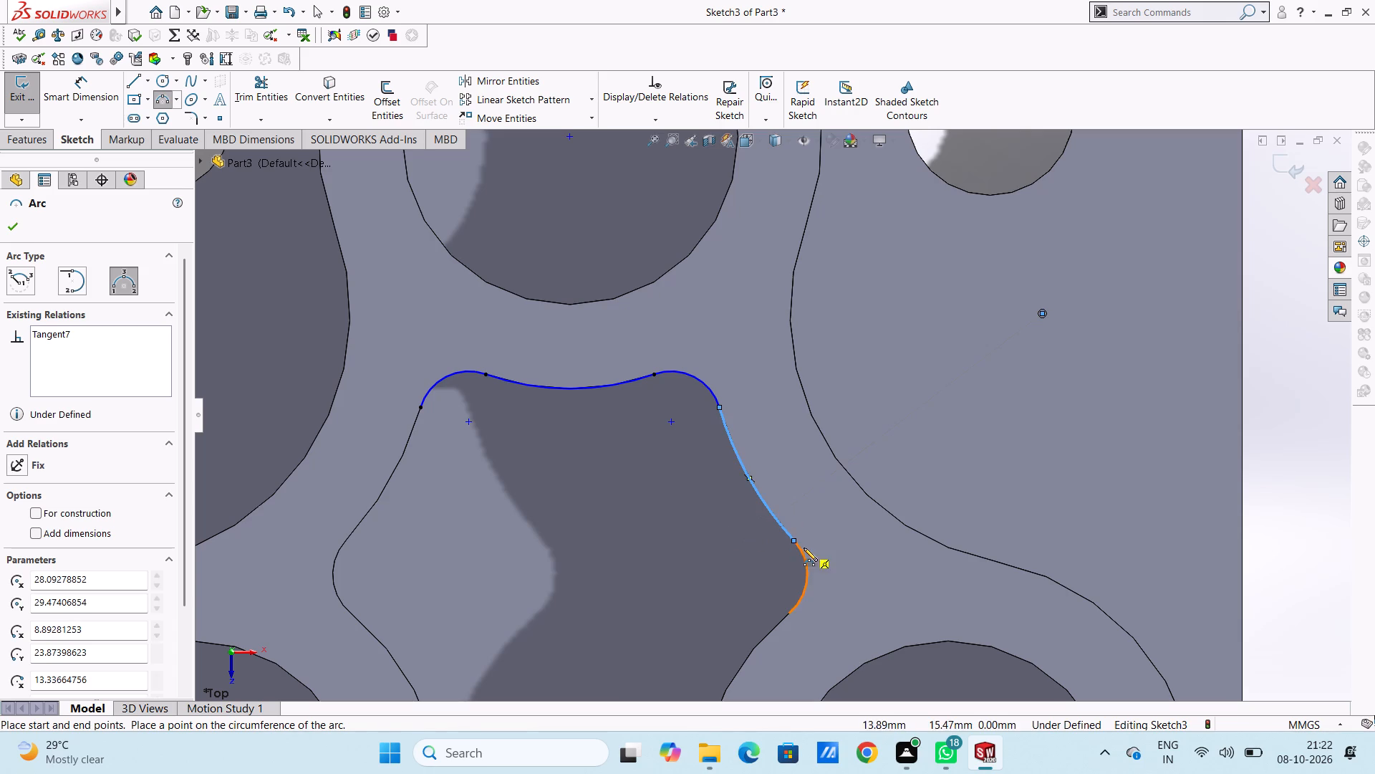
pyautogui.click(793, 540)
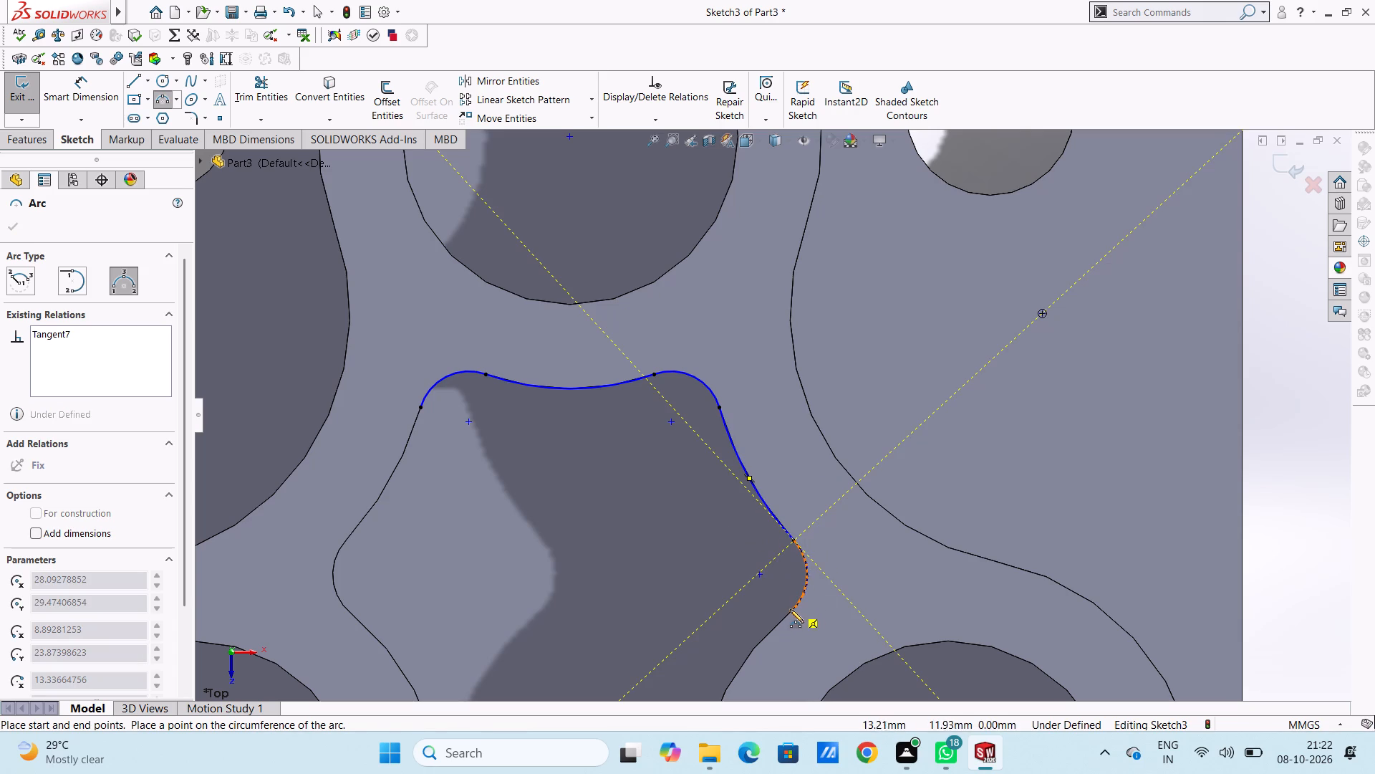
pyautogui.click(788, 612)
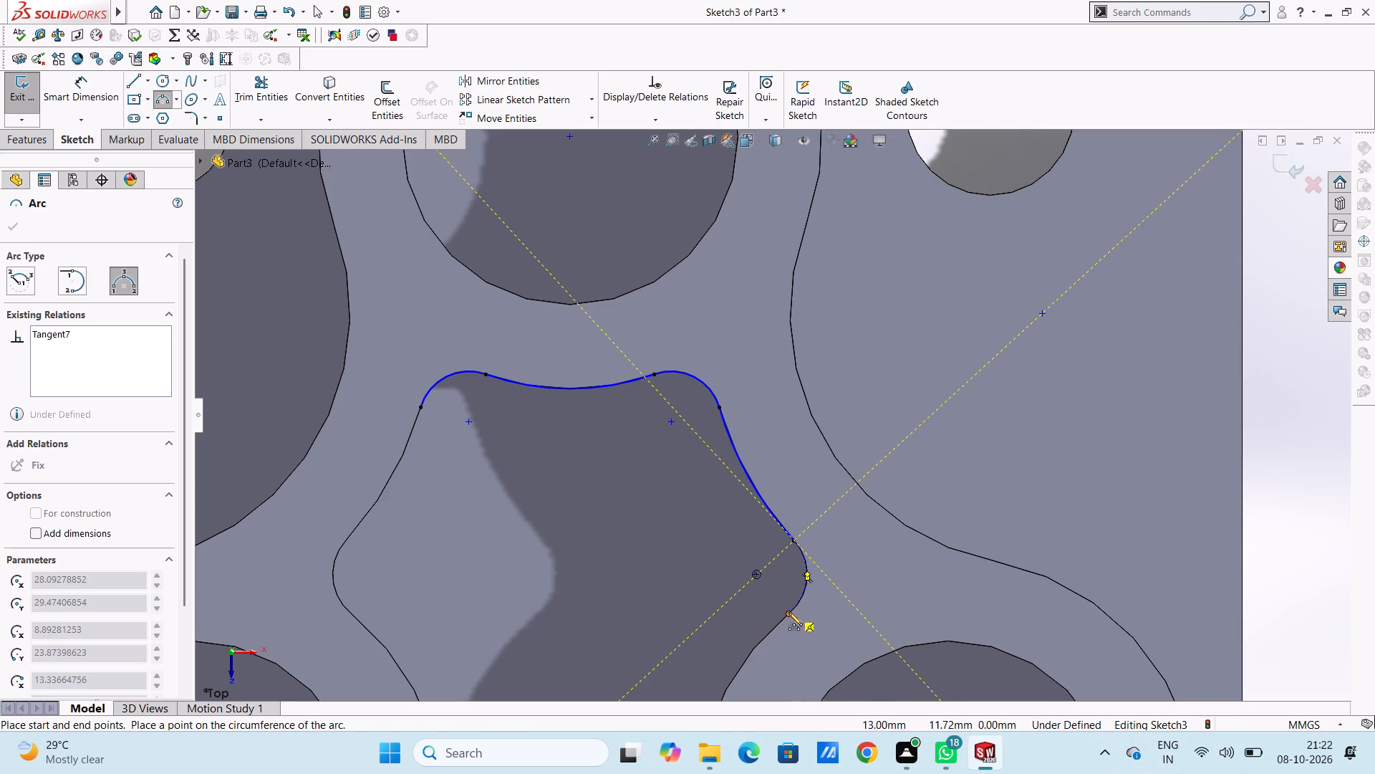
pyautogui.click(806, 579)
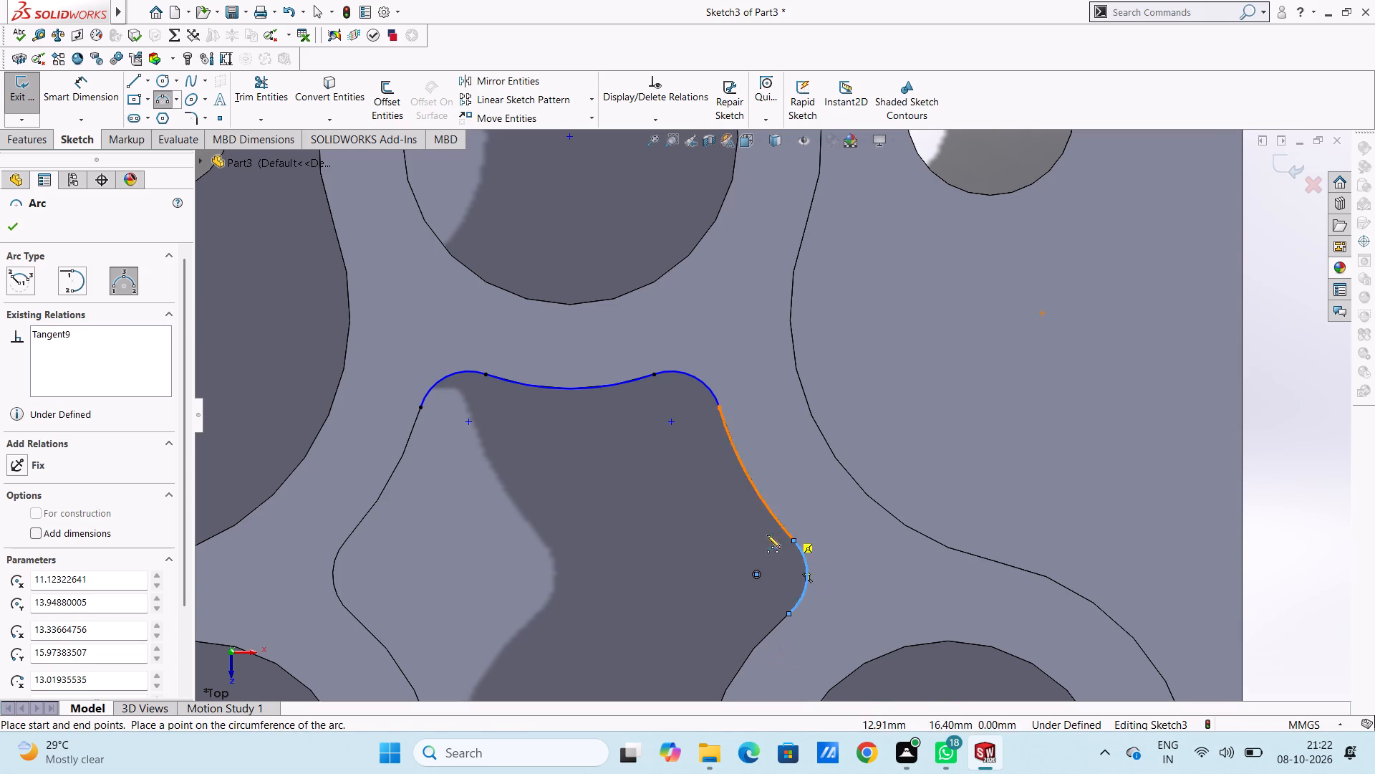
# Trace the matching edge from the upper ring towards the left ring with three-point arcs: the concave side arc and the 3 mm corner arc.
pyautogui.click(423, 409)
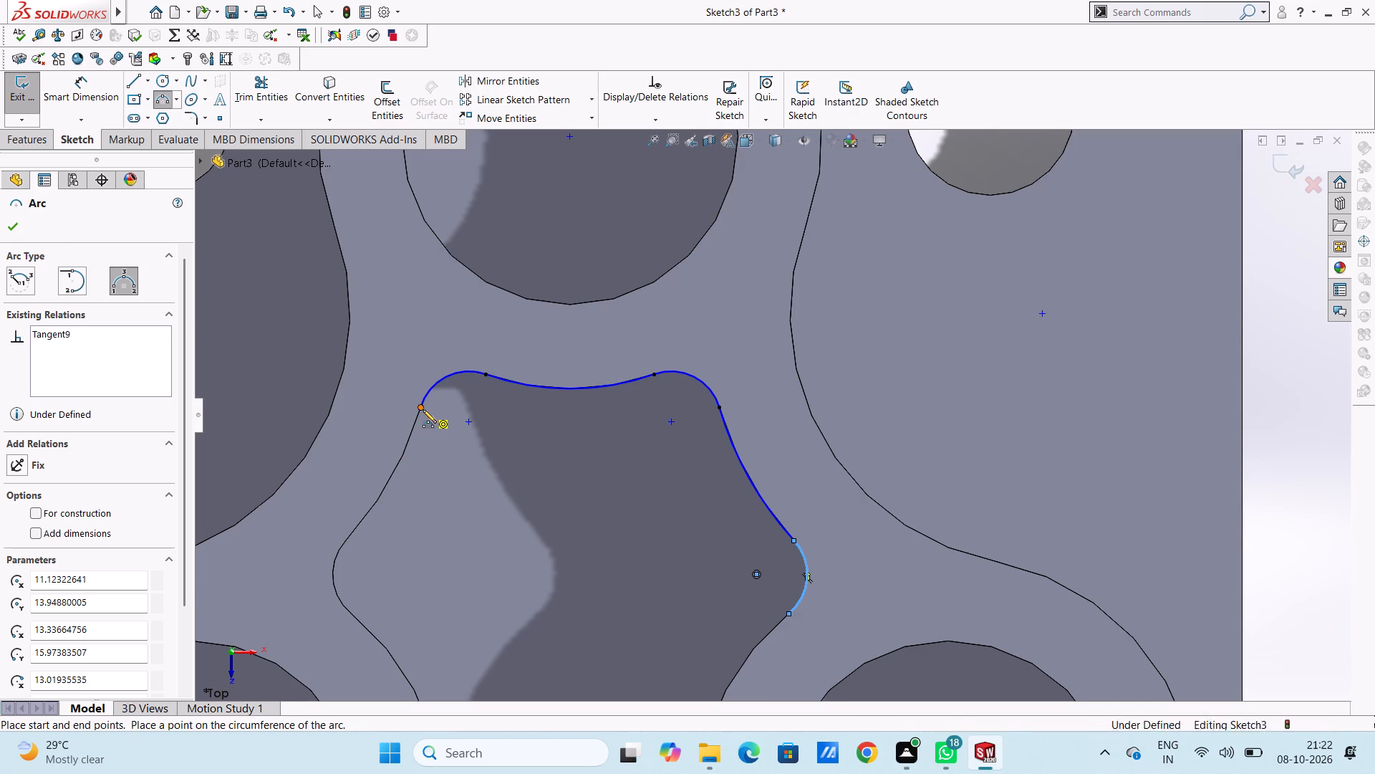
pyautogui.click(347, 541)
pyautogui.click(367, 510)
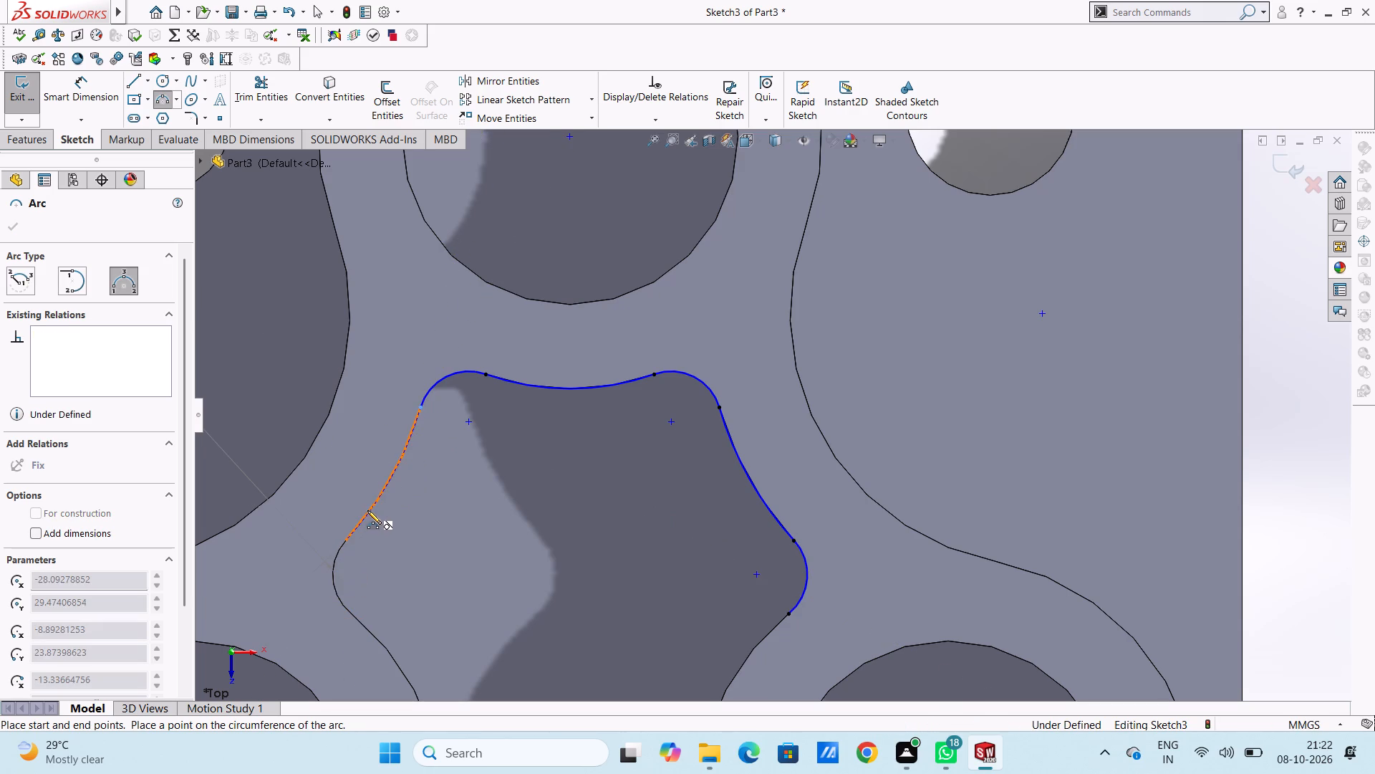
pyautogui.scroll(8, 569, 535)
pyautogui.scroll(-2, 766, 535)
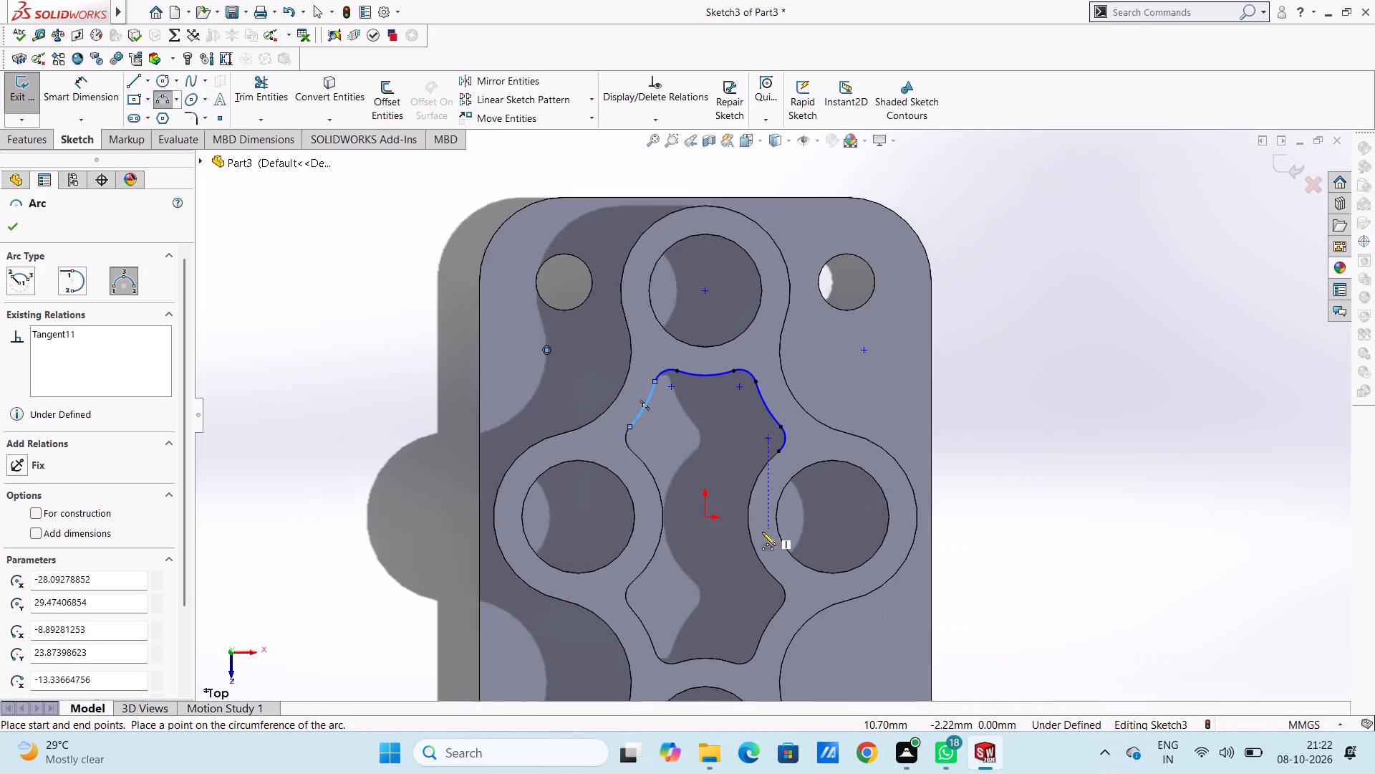
pyautogui.scroll(-1, 762, 532)
pyautogui.scroll(-4, 619, 405)
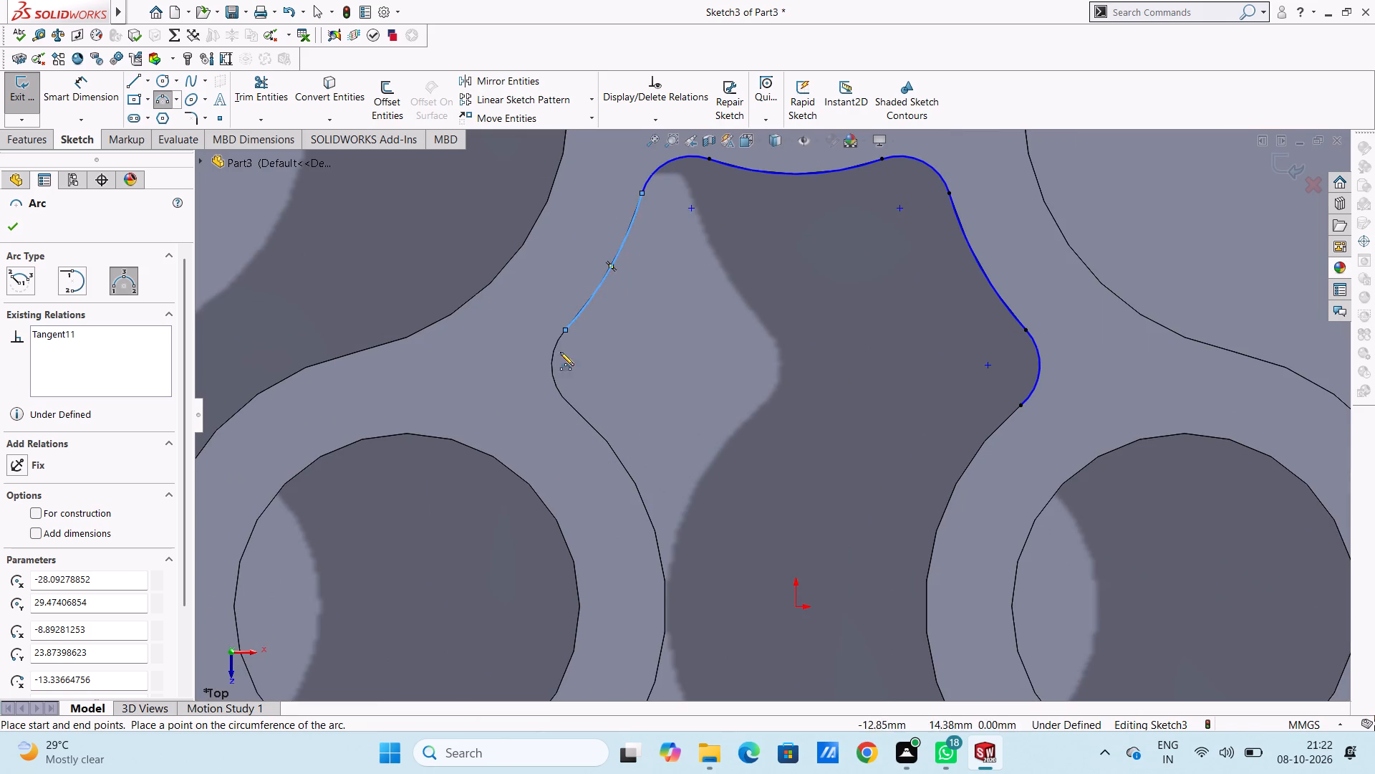
pyautogui.click(564, 330)
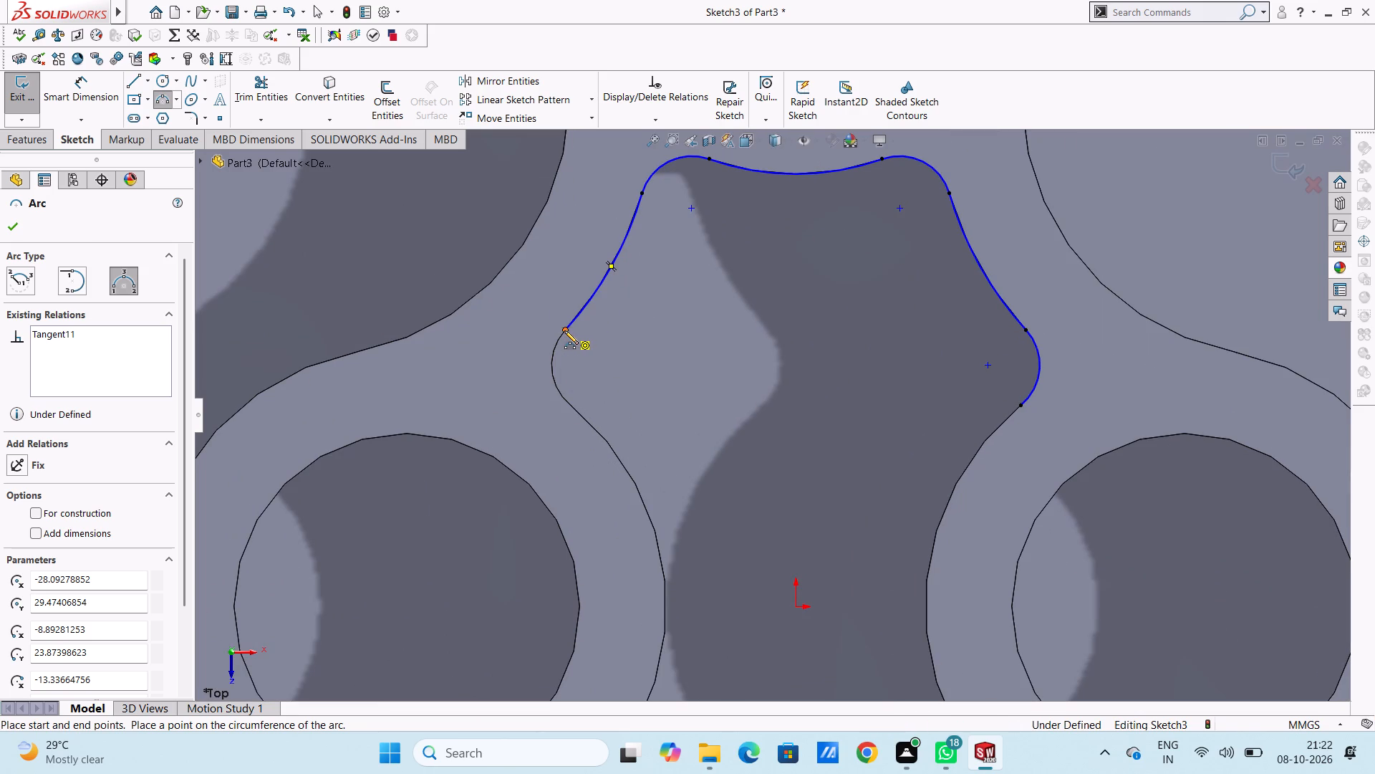
pyautogui.click(571, 407)
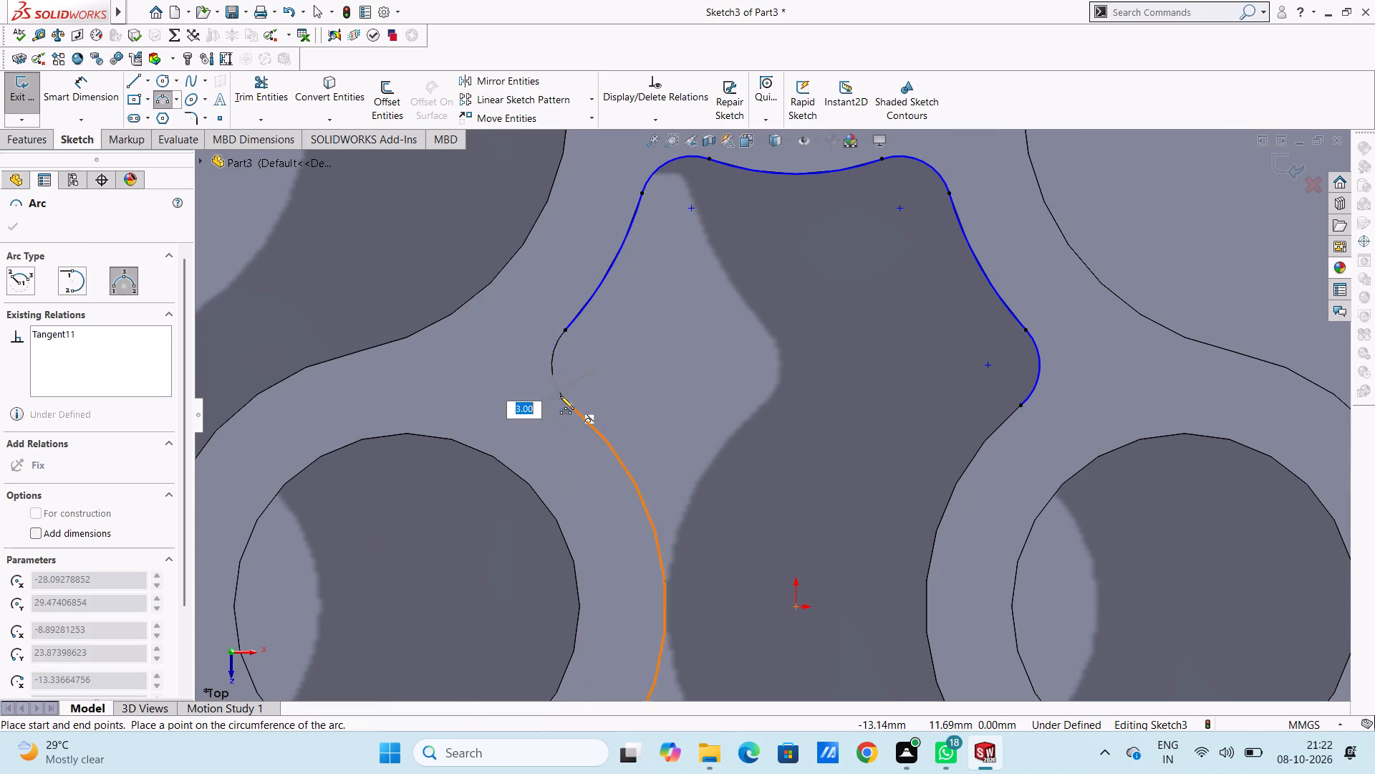
pyautogui.click(551, 382)
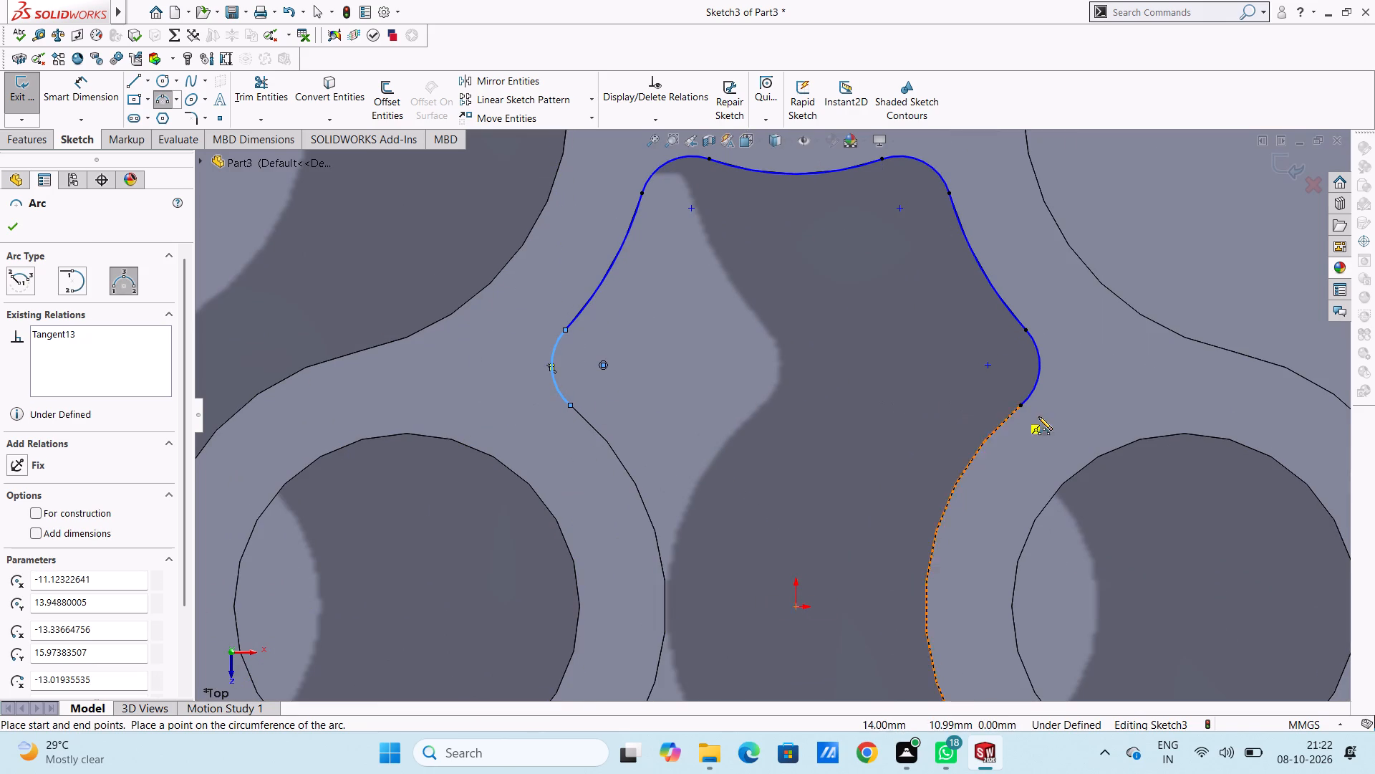
# Trace the opening's two 15 mm radius edges around the right and left rings with three-point arcs.
pyautogui.click(1021, 406)
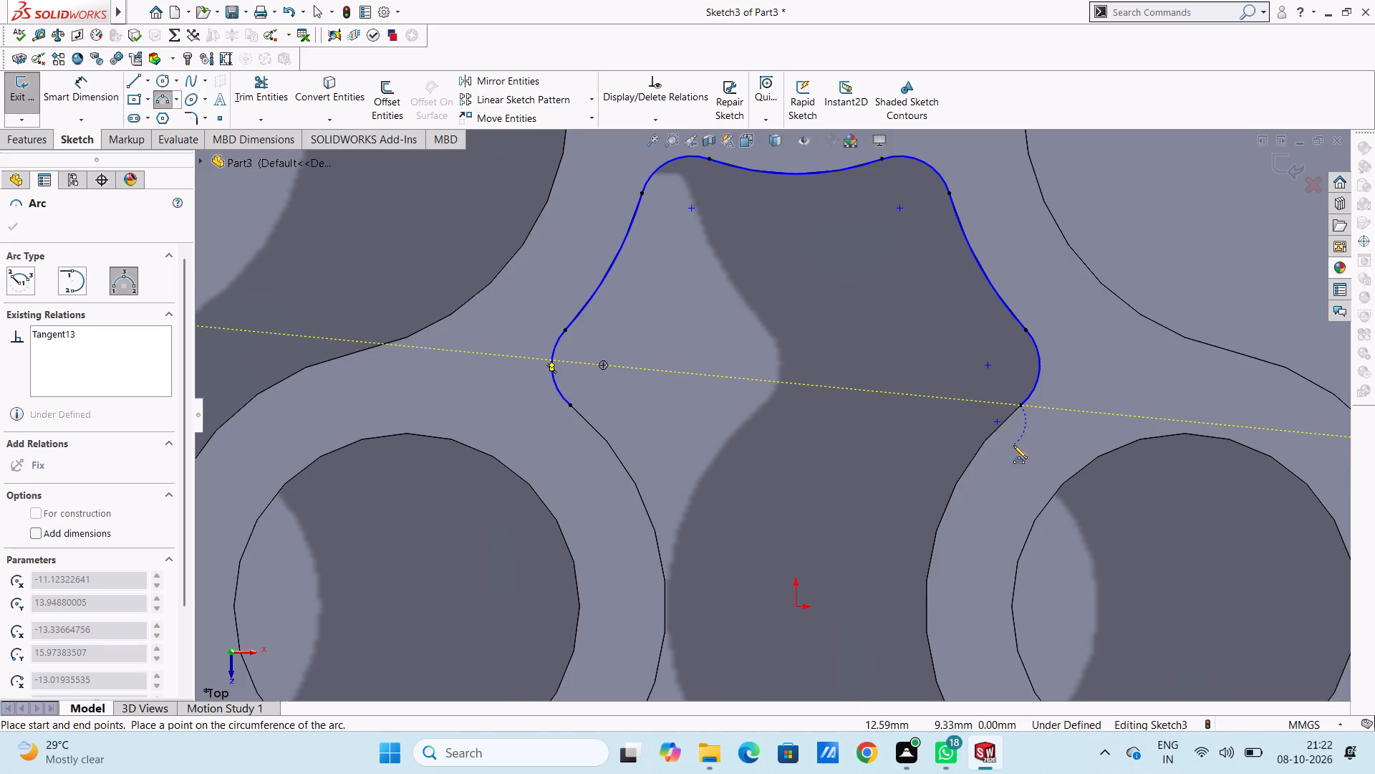
pyautogui.scroll(3, 1013, 445)
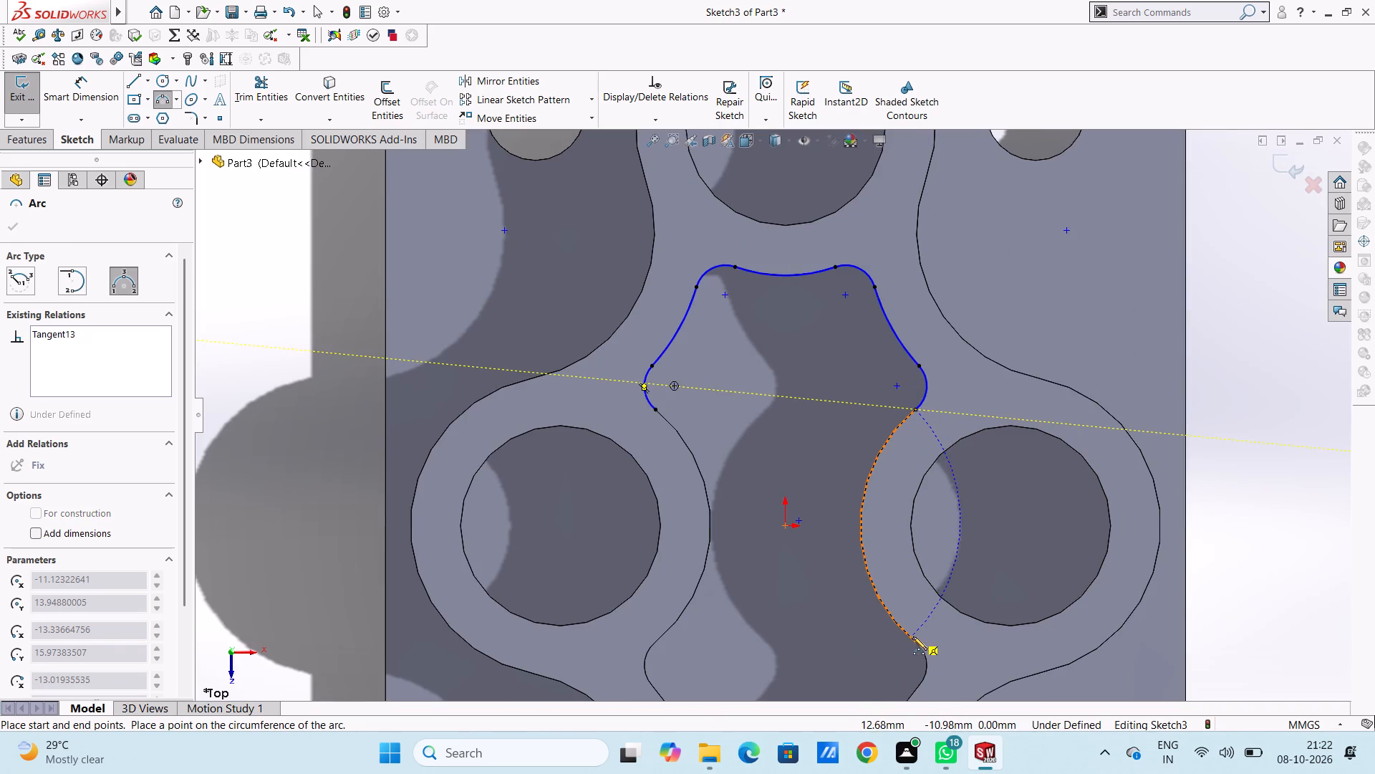
pyautogui.click(918, 641)
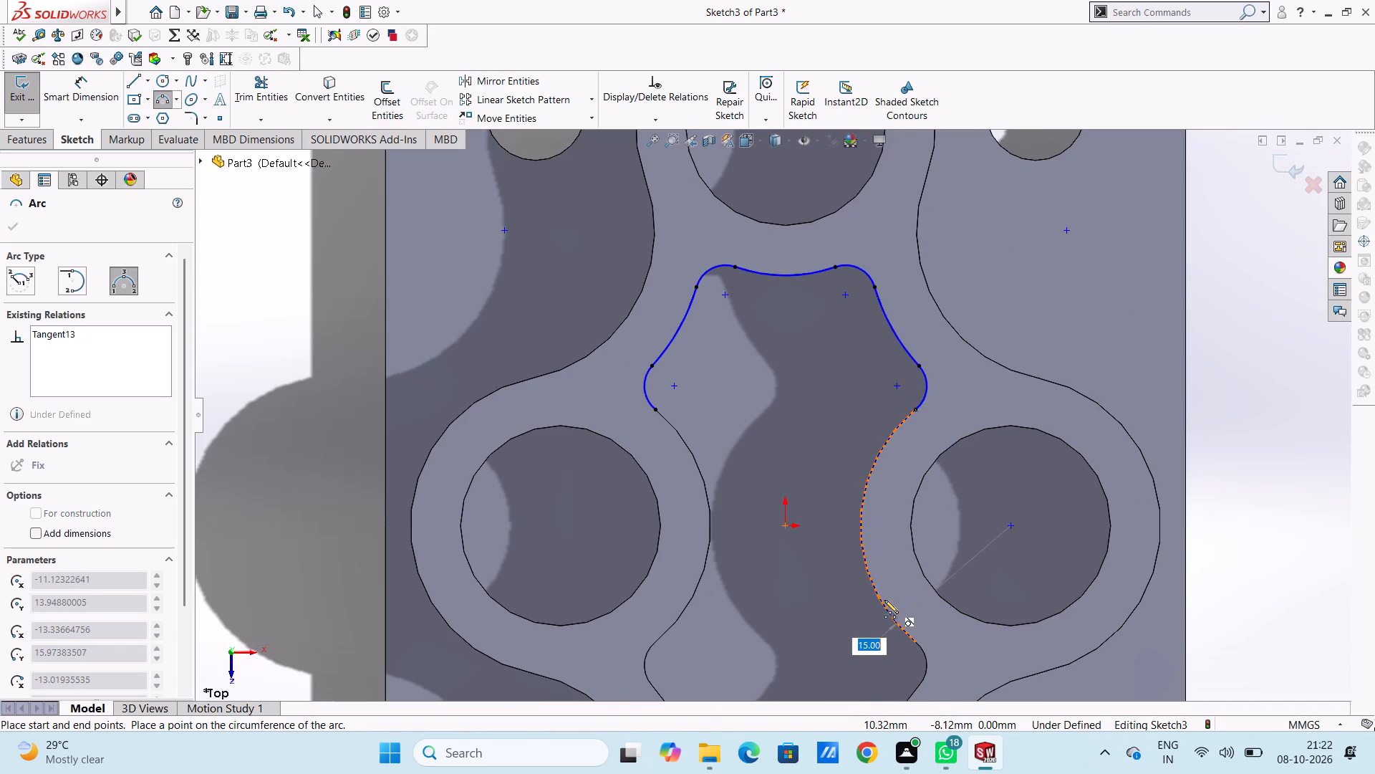
pyautogui.click(874, 580)
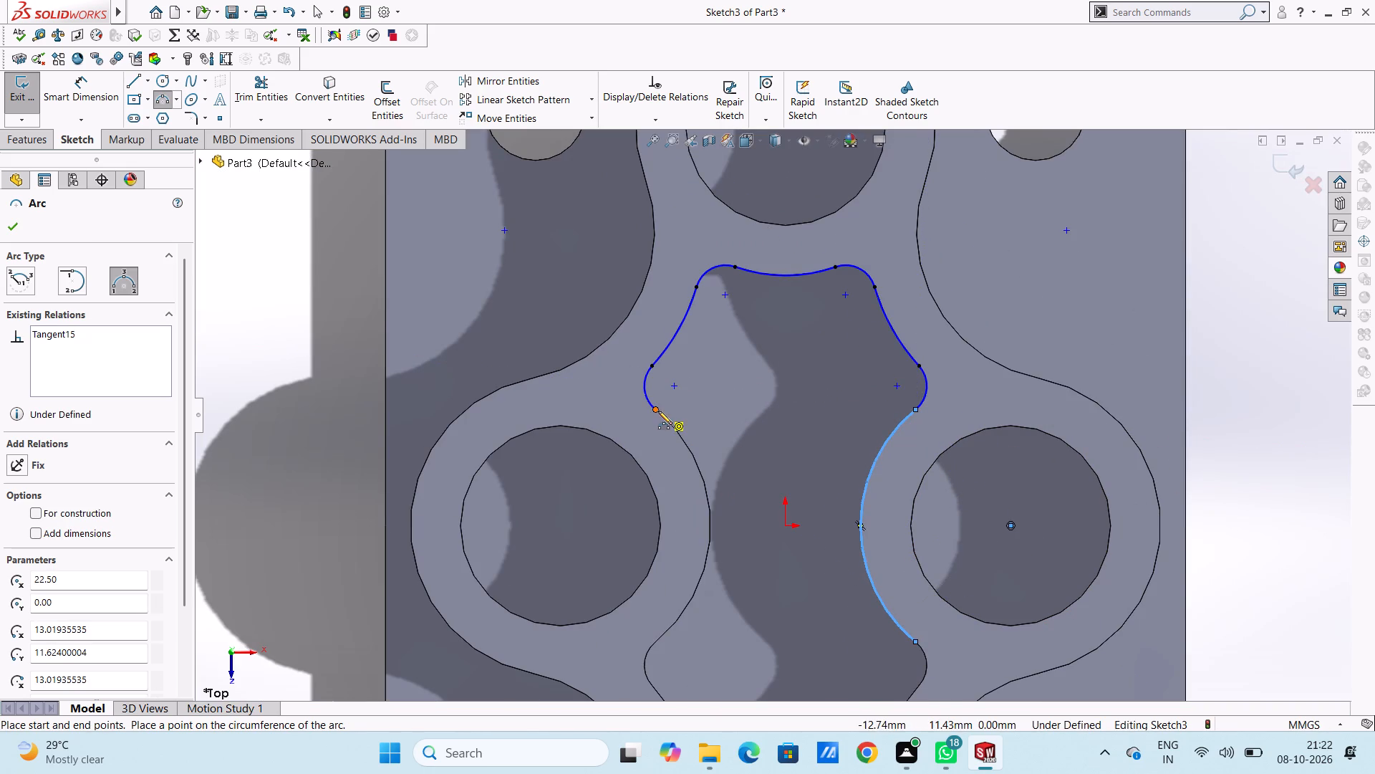
pyautogui.click(658, 410)
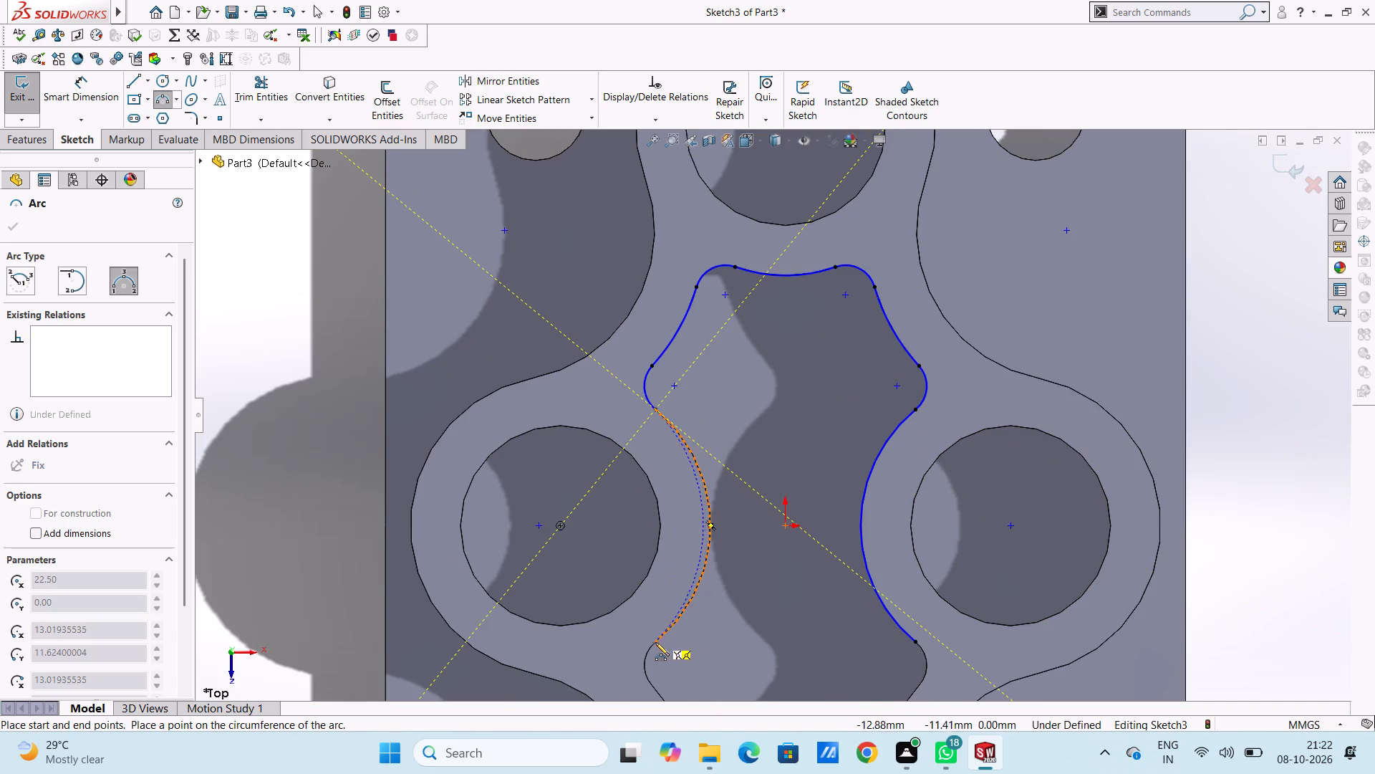
pyautogui.click(656, 641)
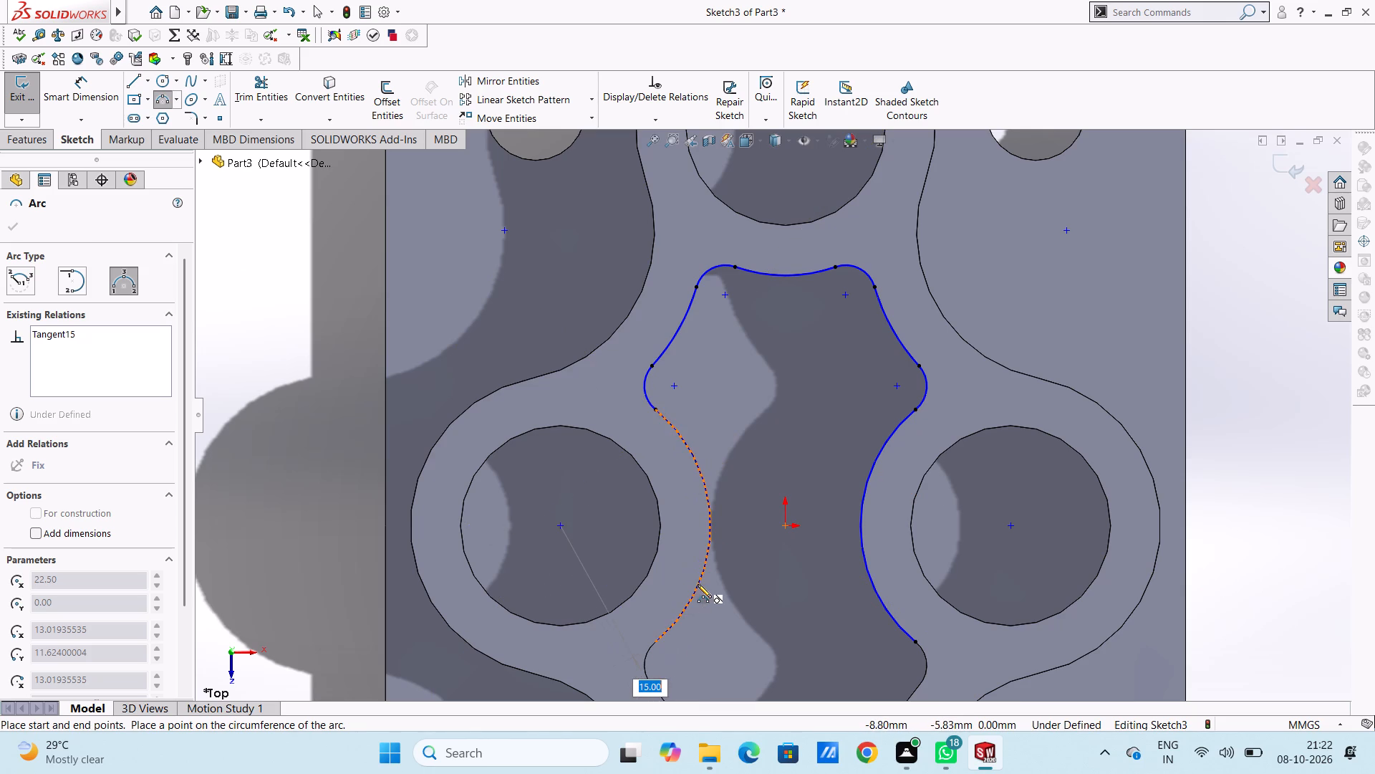
pyautogui.click(698, 584)
# Trace the opening's edge below the left ring with three-point arcs: the small corner arc and the 20 mm radius concave side arc.
pyautogui.scroll(6, 735, 588)
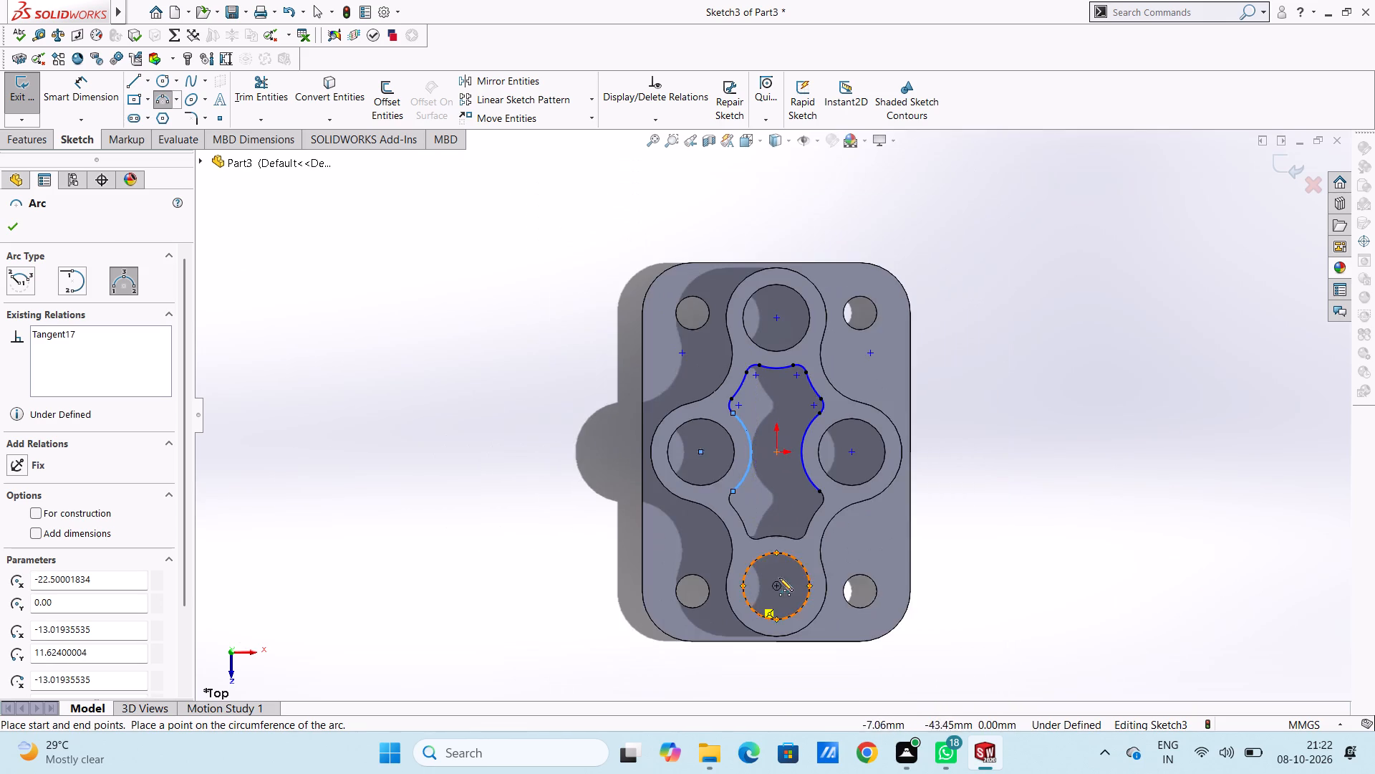
pyautogui.scroll(-4, 807, 551)
pyautogui.scroll(-4, 659, 353)
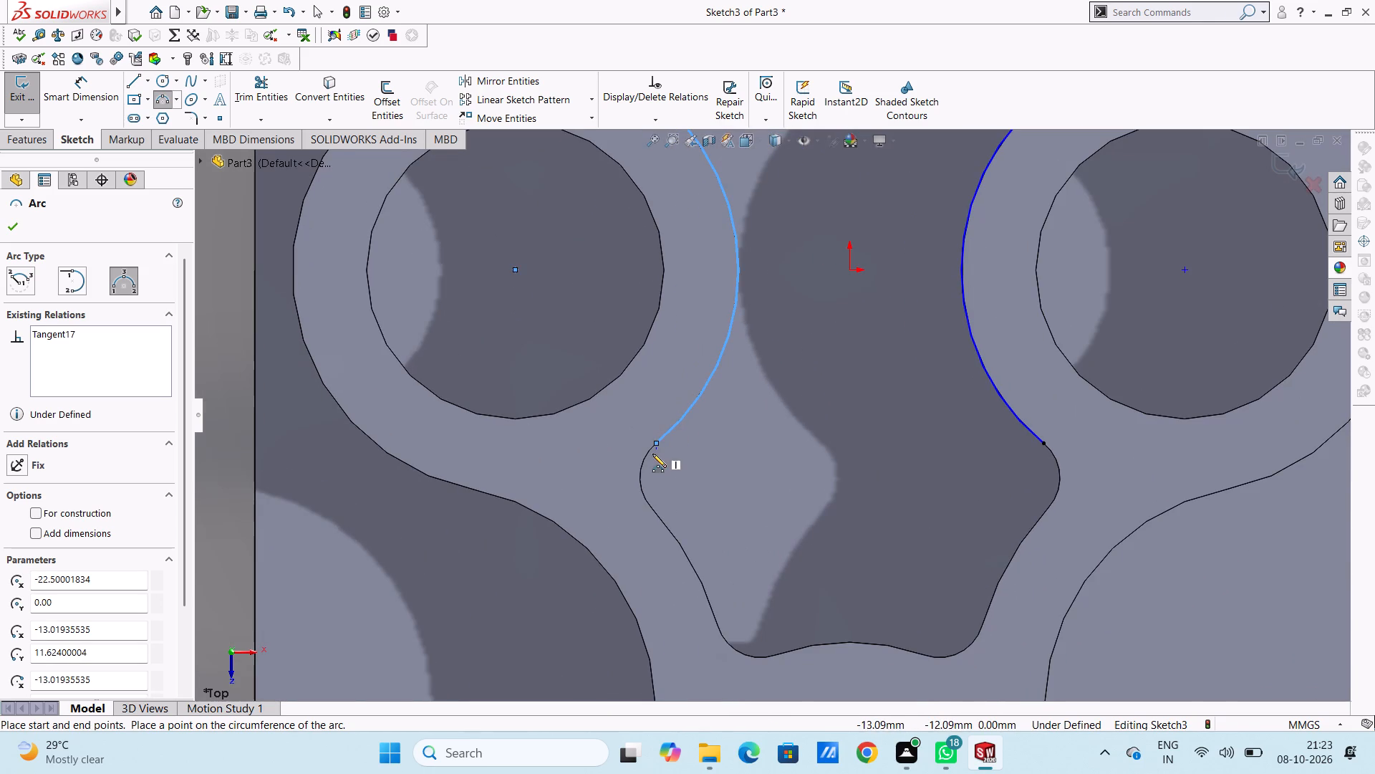
pyautogui.click(656, 444)
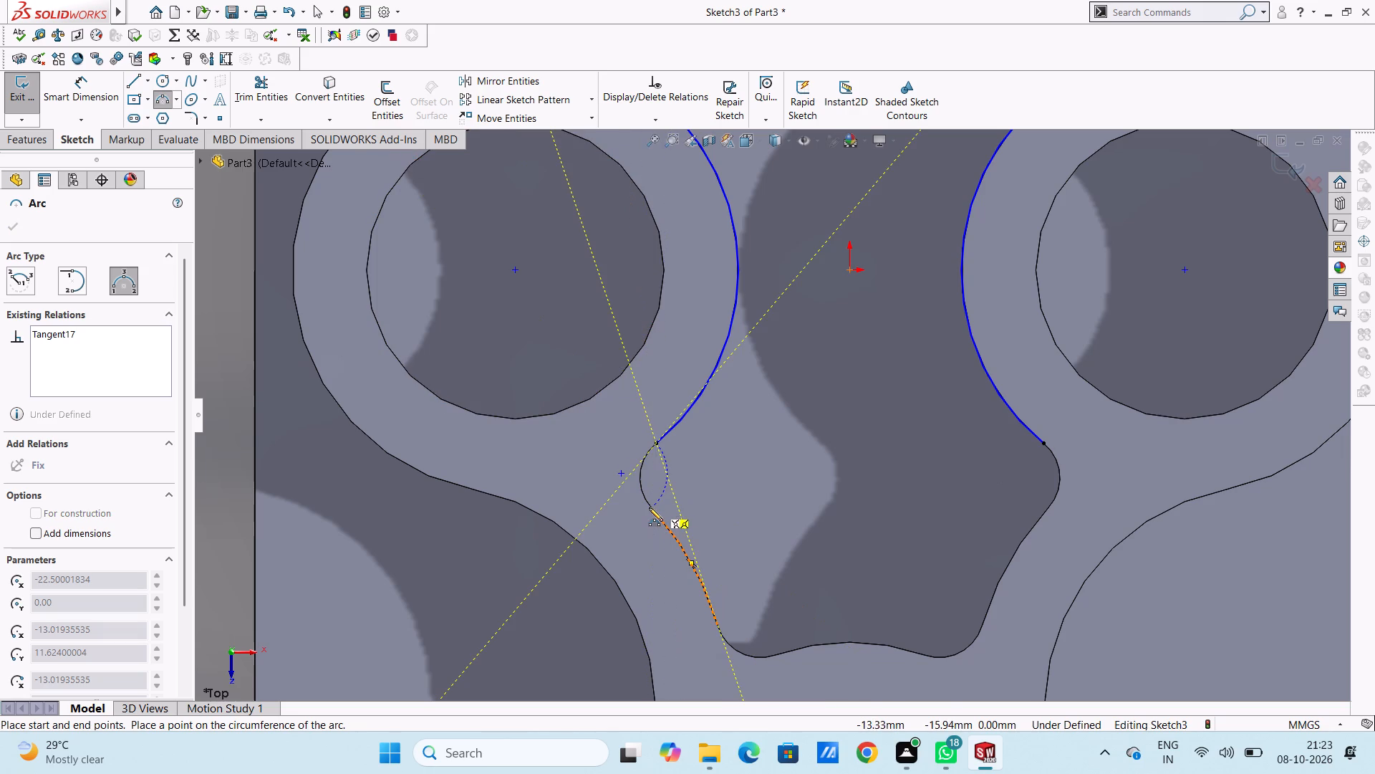
pyautogui.click(651, 508)
pyautogui.click(641, 480)
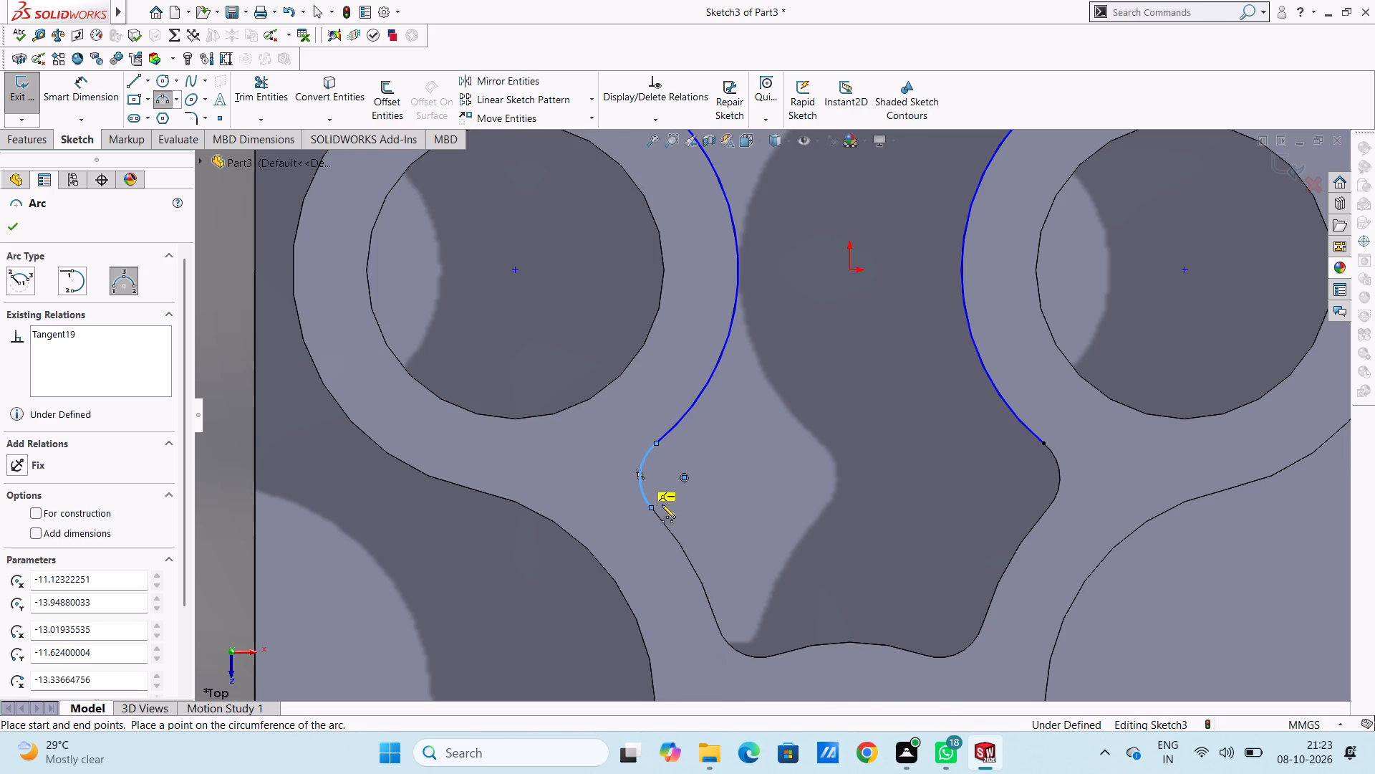
pyautogui.click(652, 507)
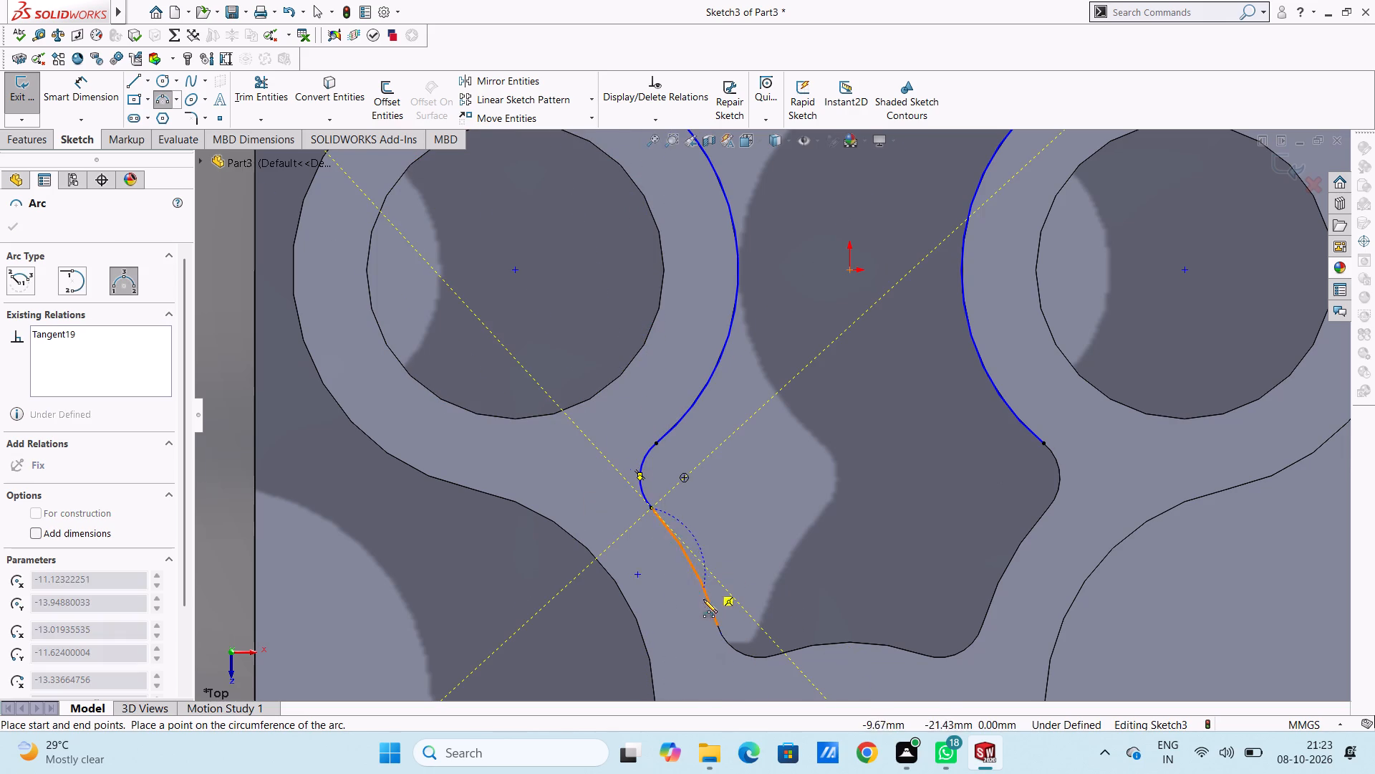
pyautogui.click(719, 629)
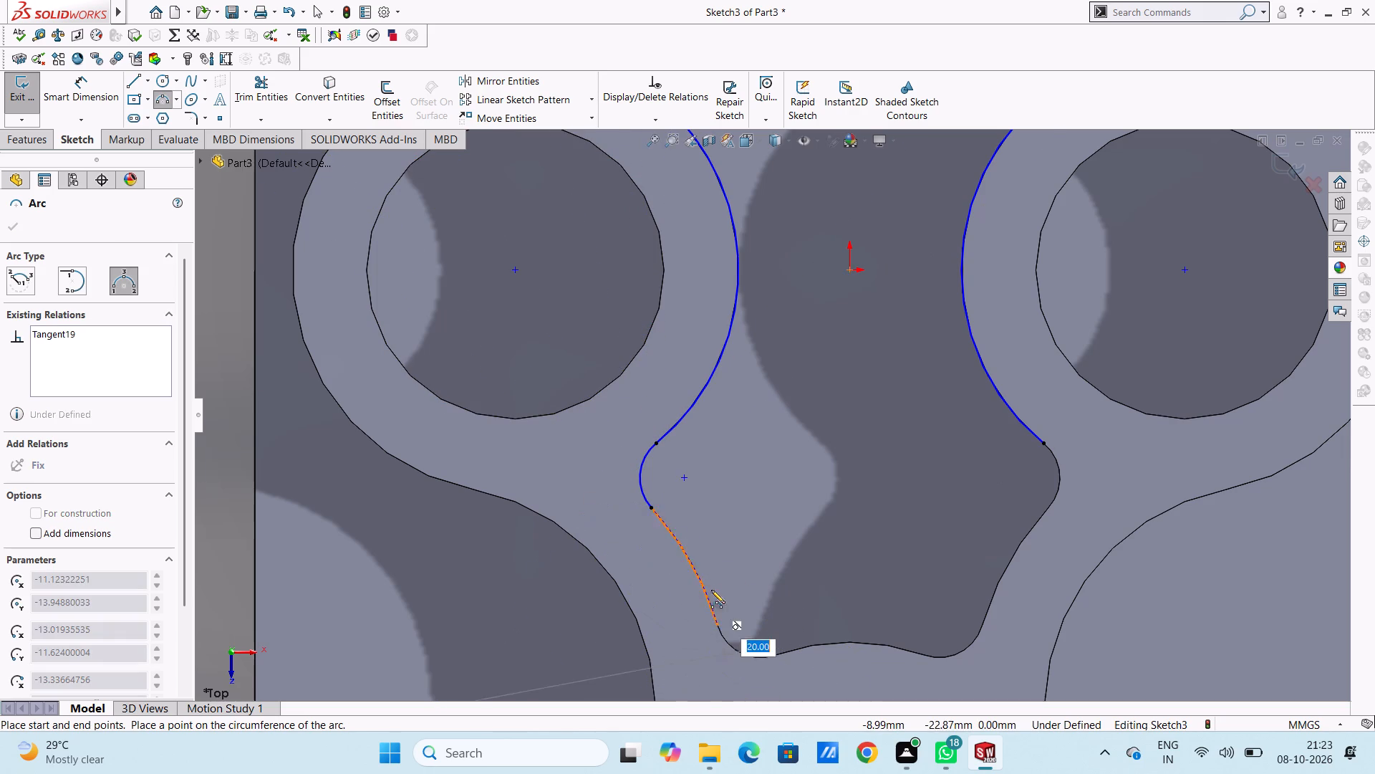
pyautogui.click(697, 579)
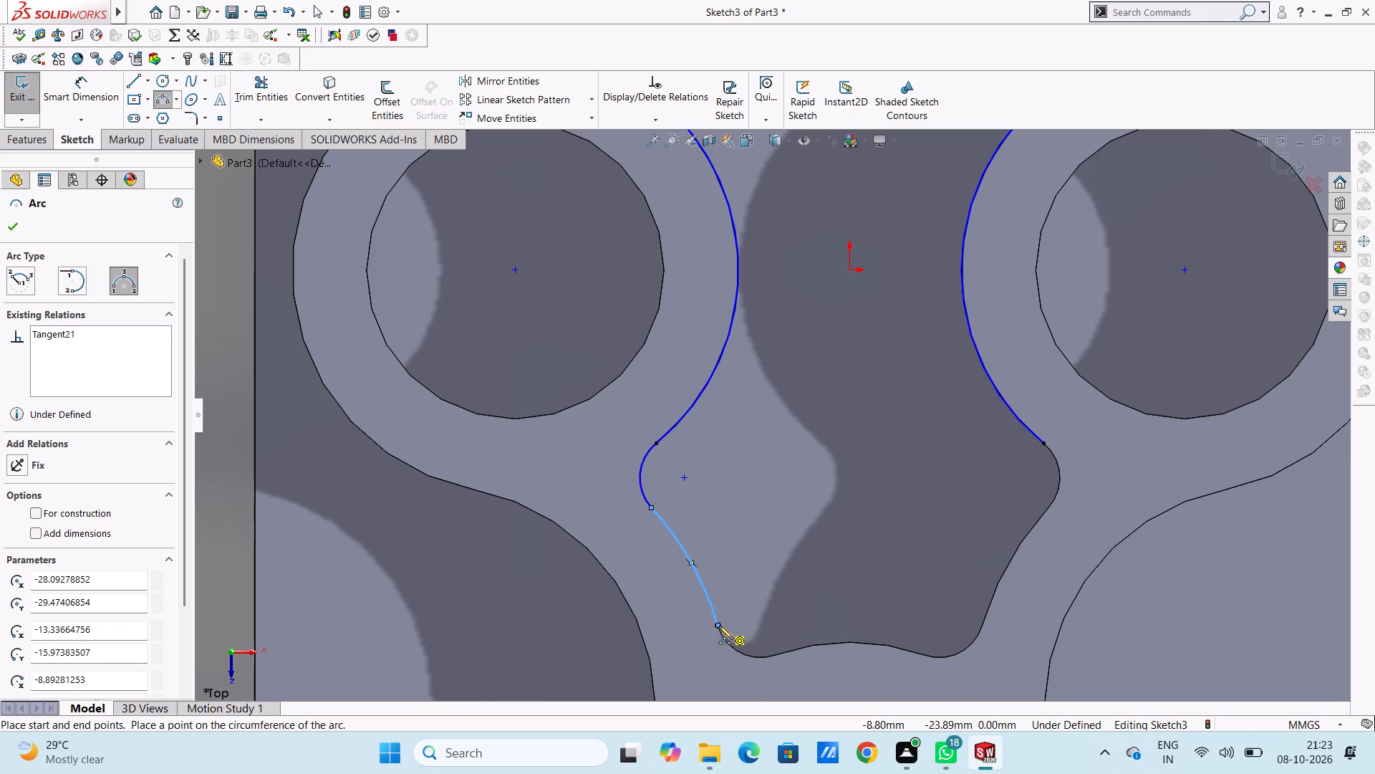
# Trace the opening's edge beside the lower ring with three-point arcs: the concave middle arc and the 3 mm corner arc at each end.
pyautogui.click(719, 626)
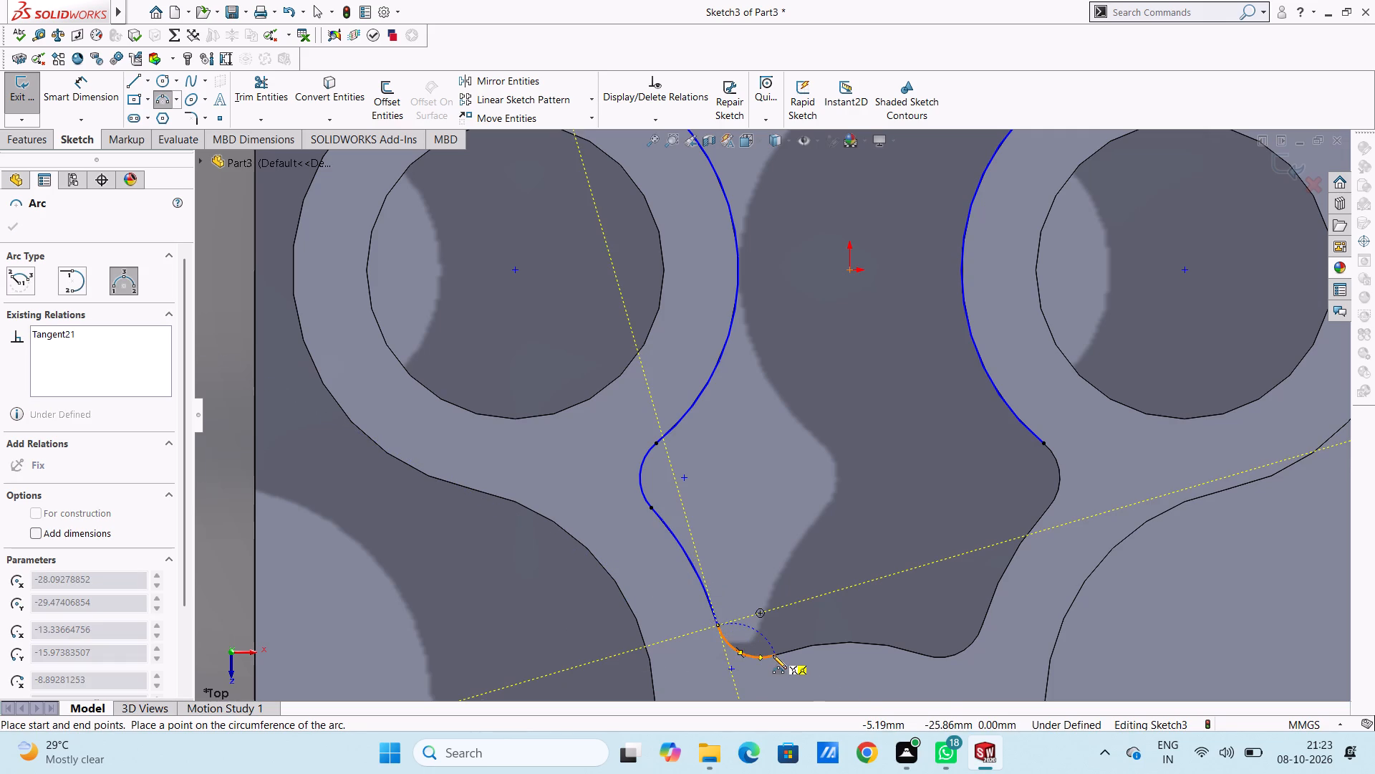
pyautogui.click(776, 653)
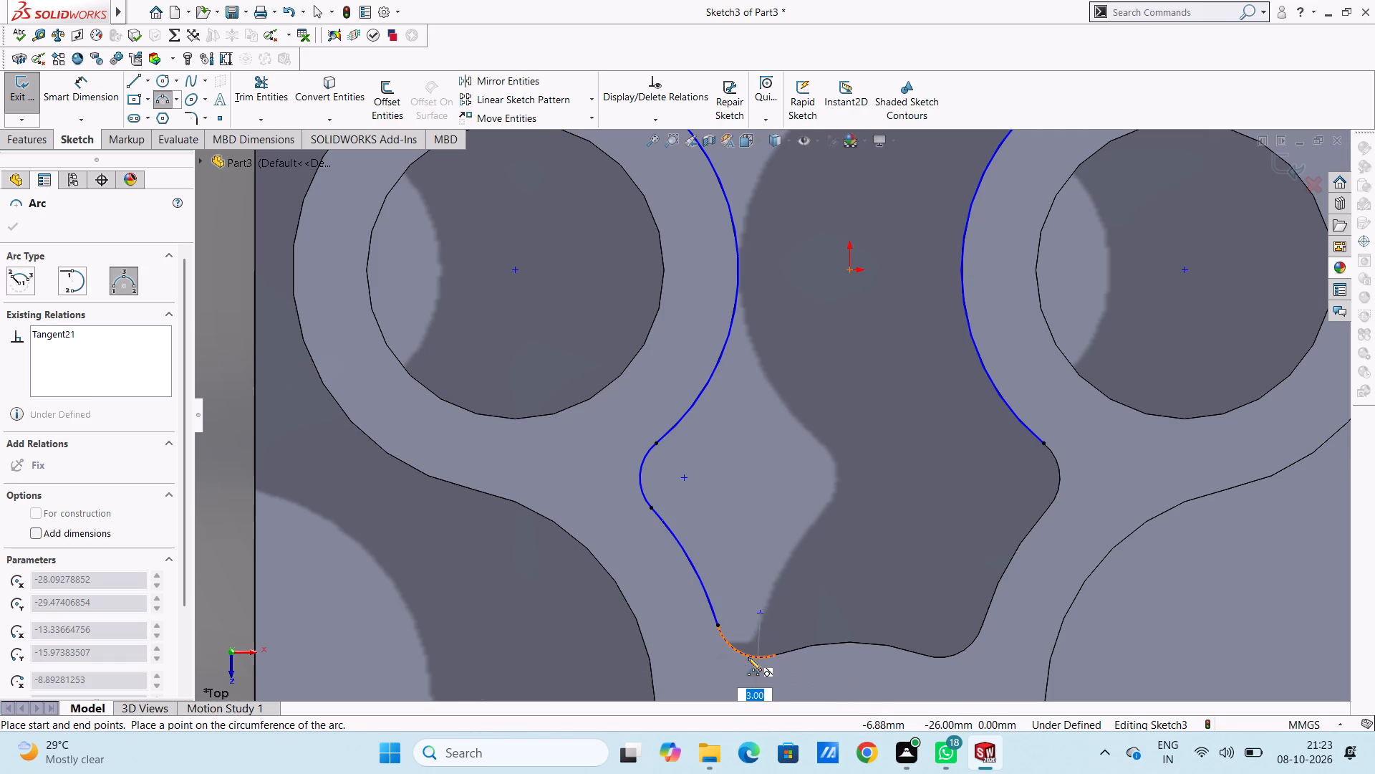
pyautogui.click(748, 657)
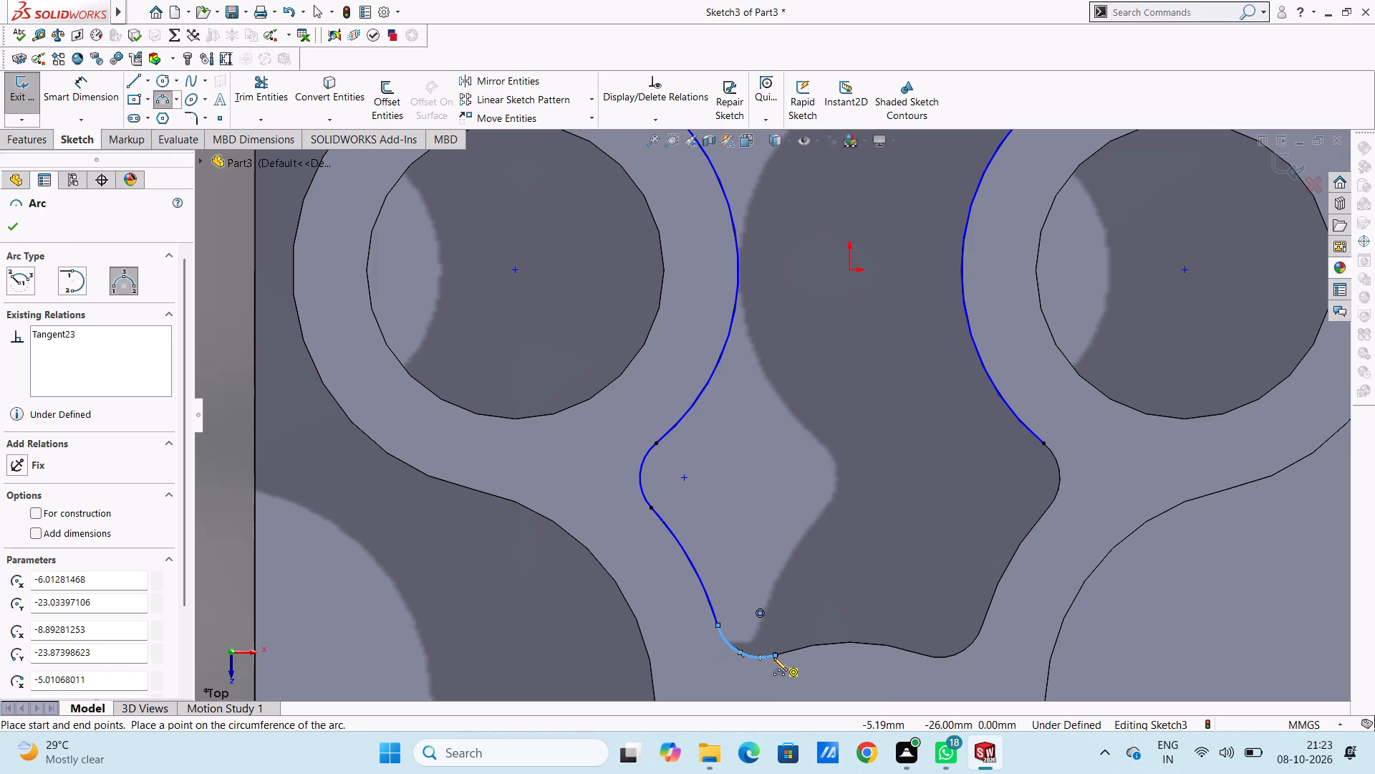
pyautogui.click(776, 654)
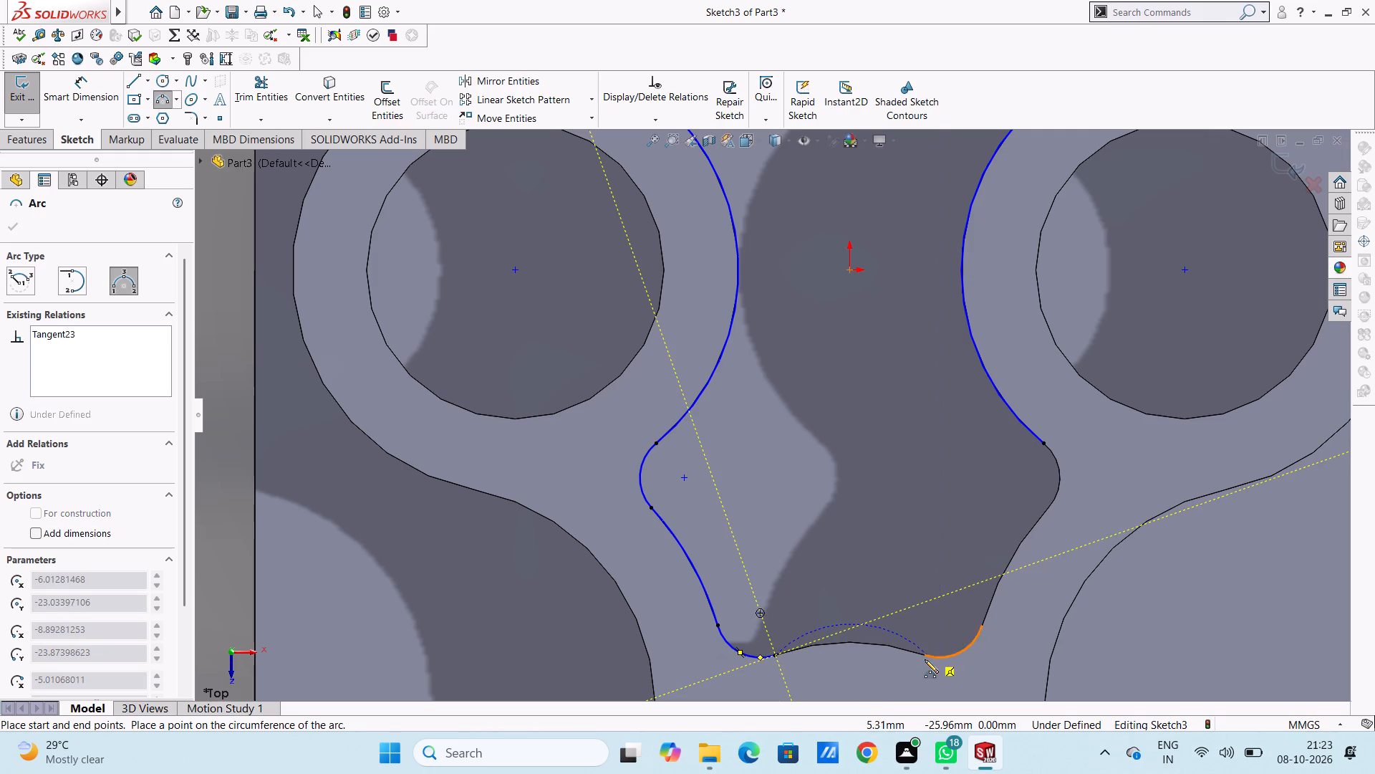
pyautogui.click(925, 656)
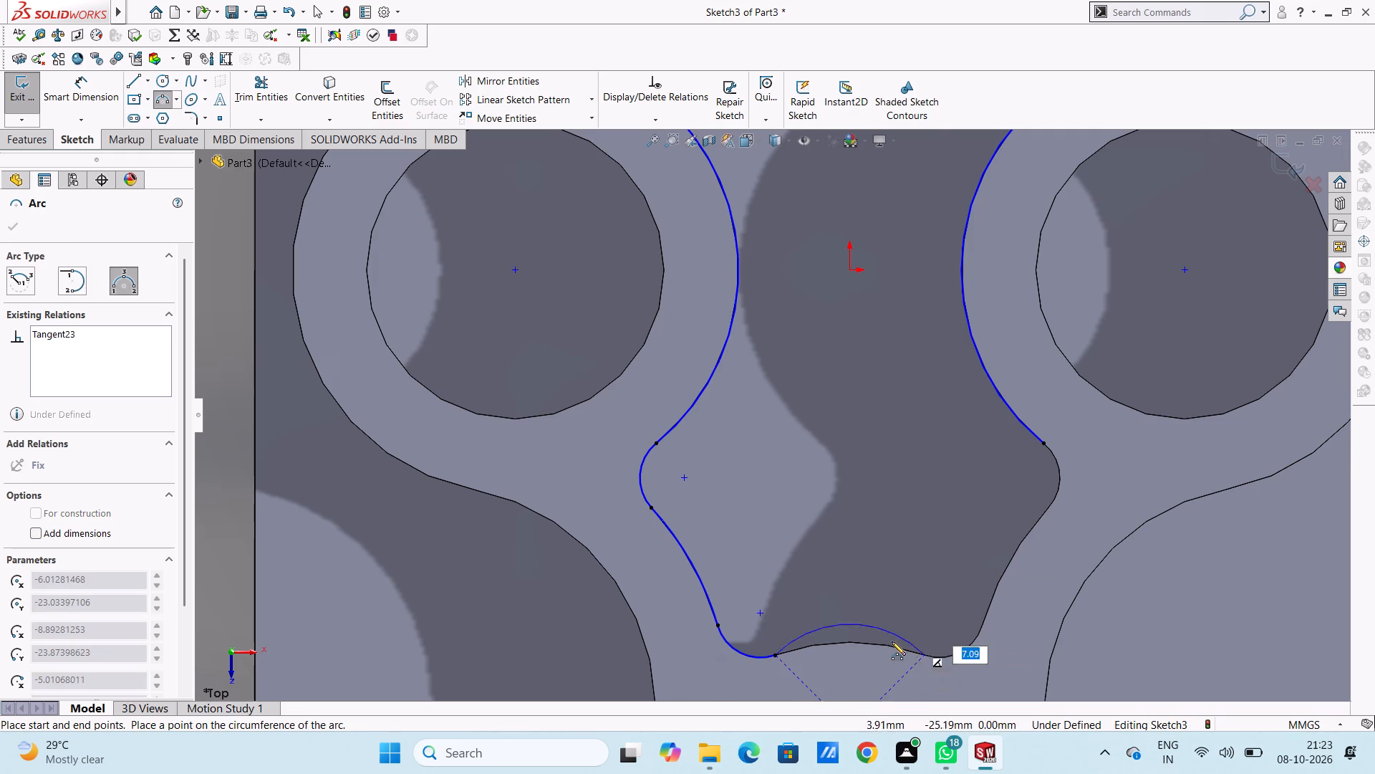
pyautogui.click(884, 647)
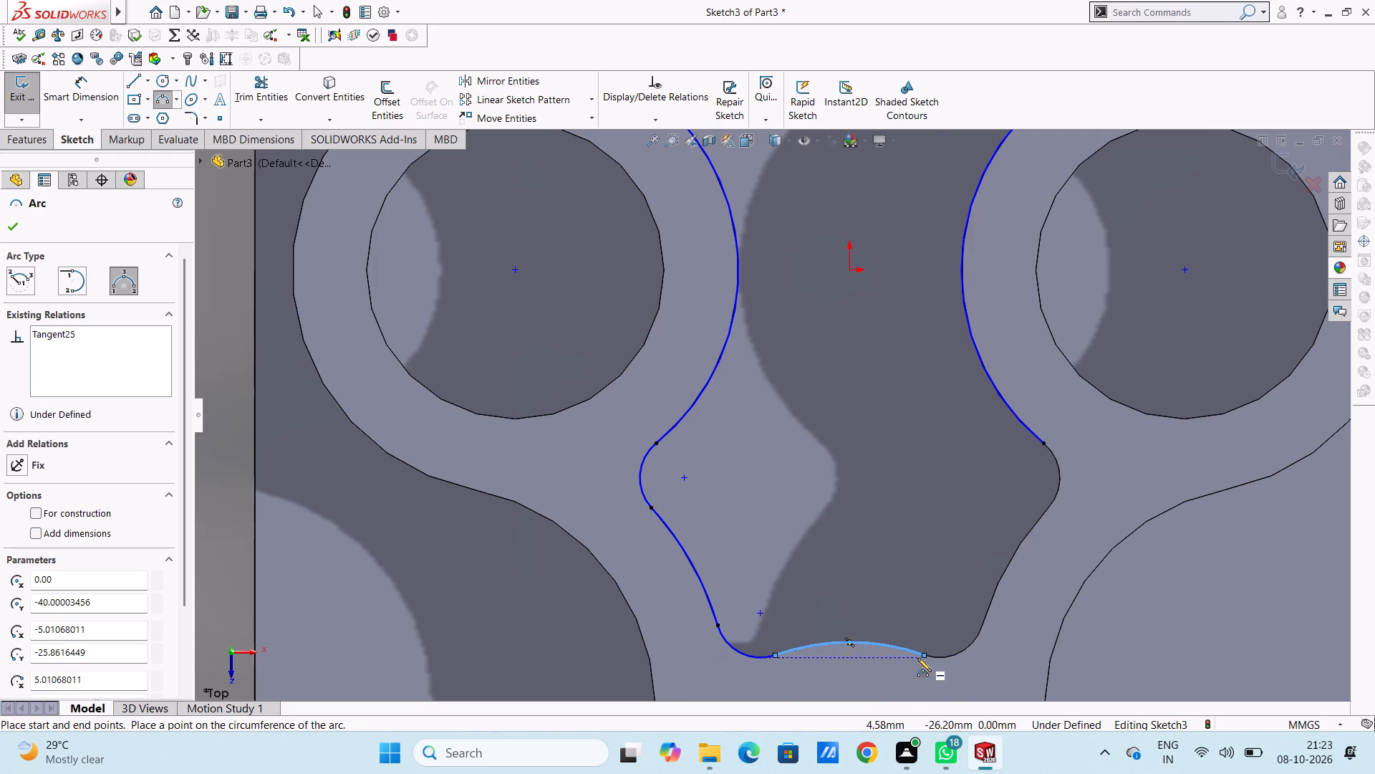
pyautogui.click(924, 654)
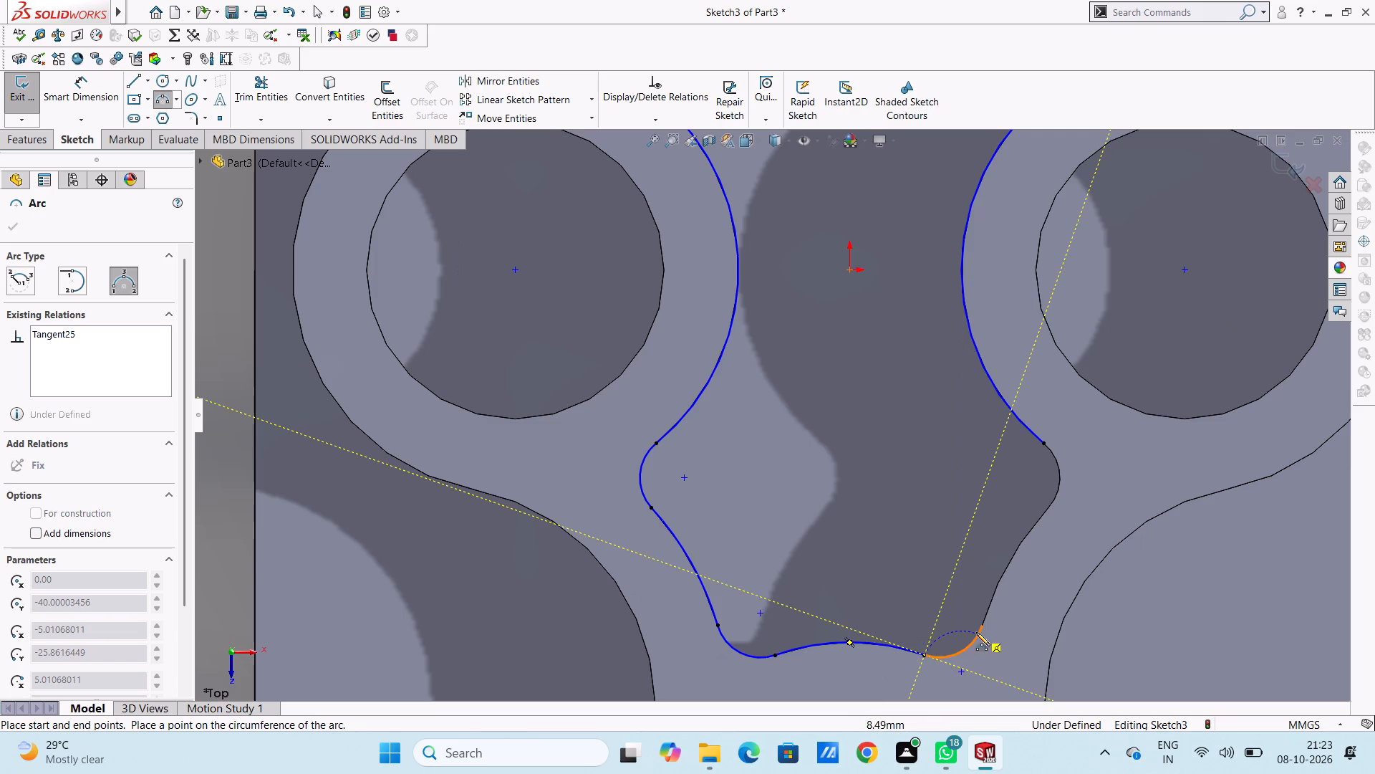
pyautogui.click(983, 625)
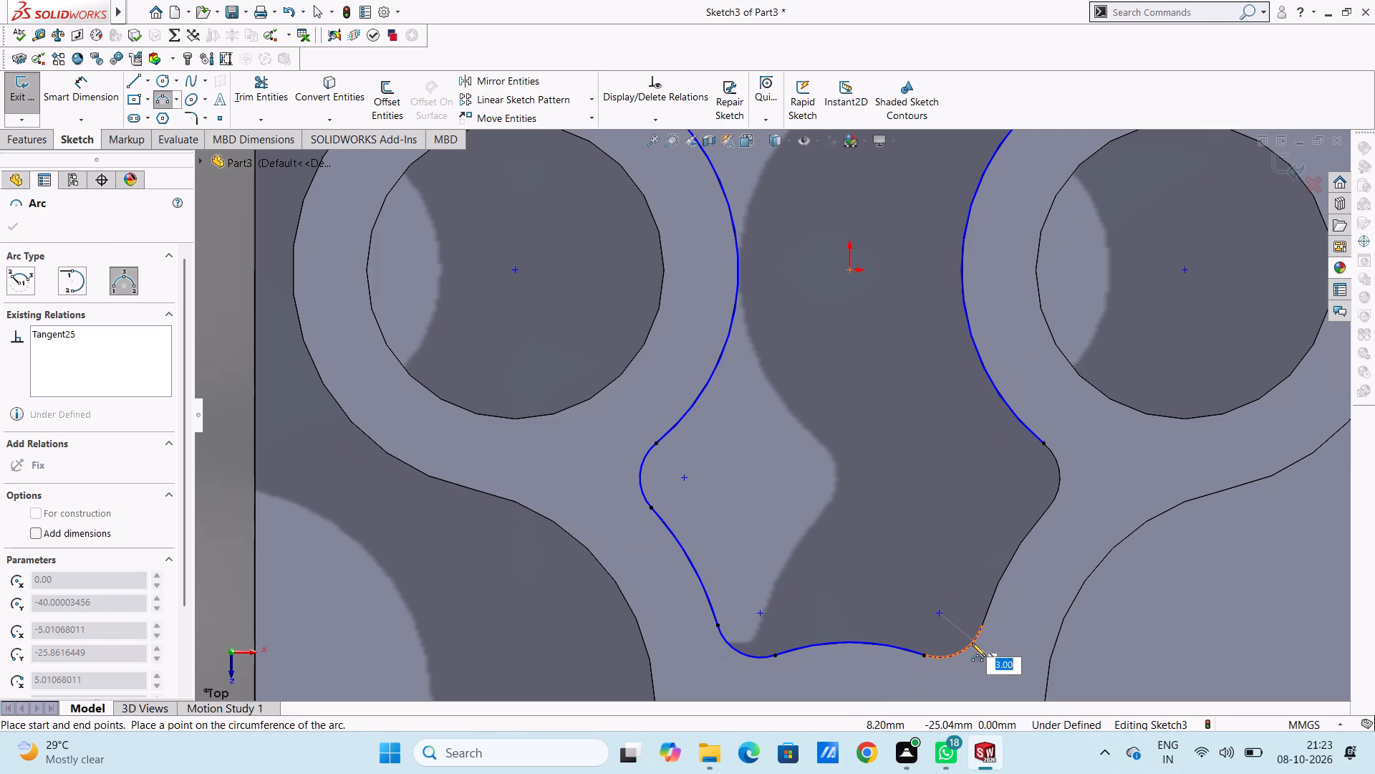
pyautogui.click(972, 643)
# Close the opening outline with three-point arcs: finish the lower ring's 3 mm corner arc, then trace the concave side and small corner towards the right ring.
pyautogui.click(982, 625)
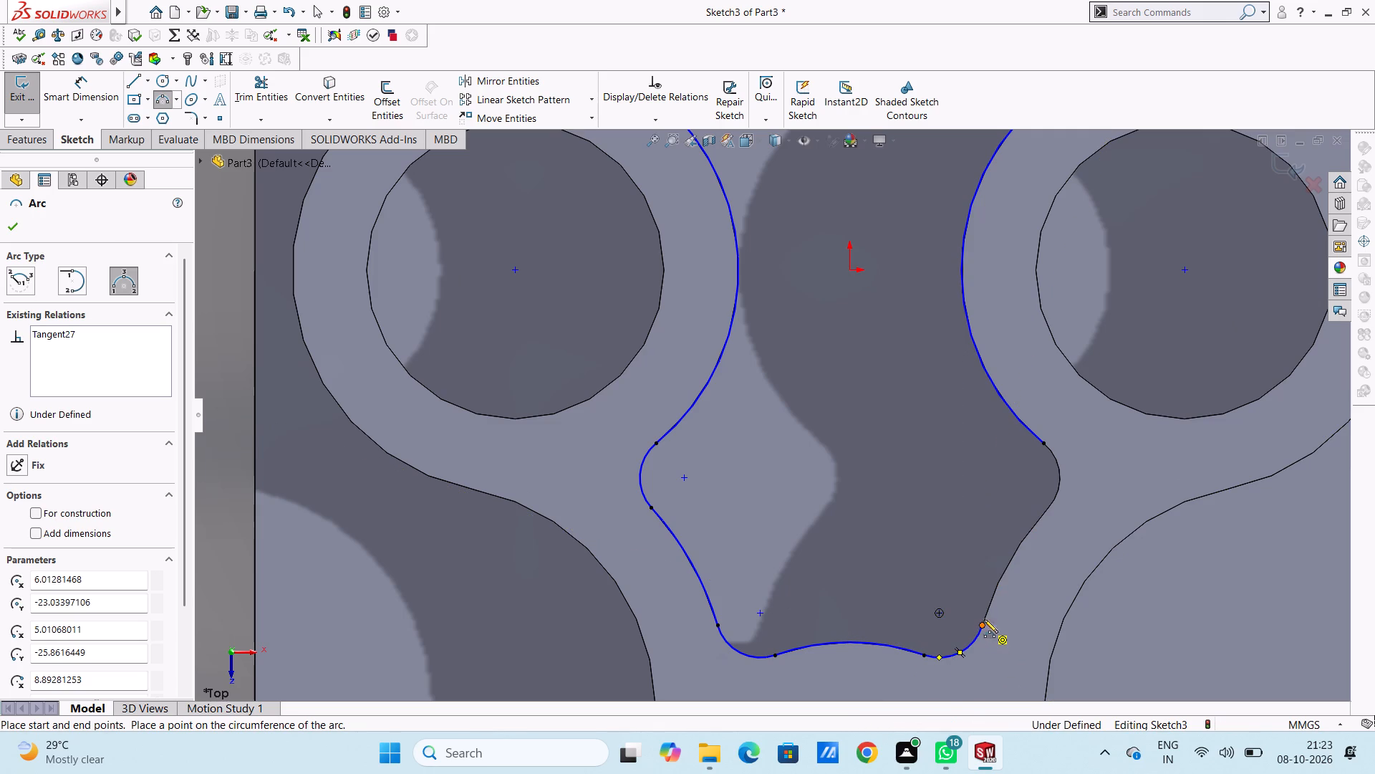
pyautogui.click(1050, 508)
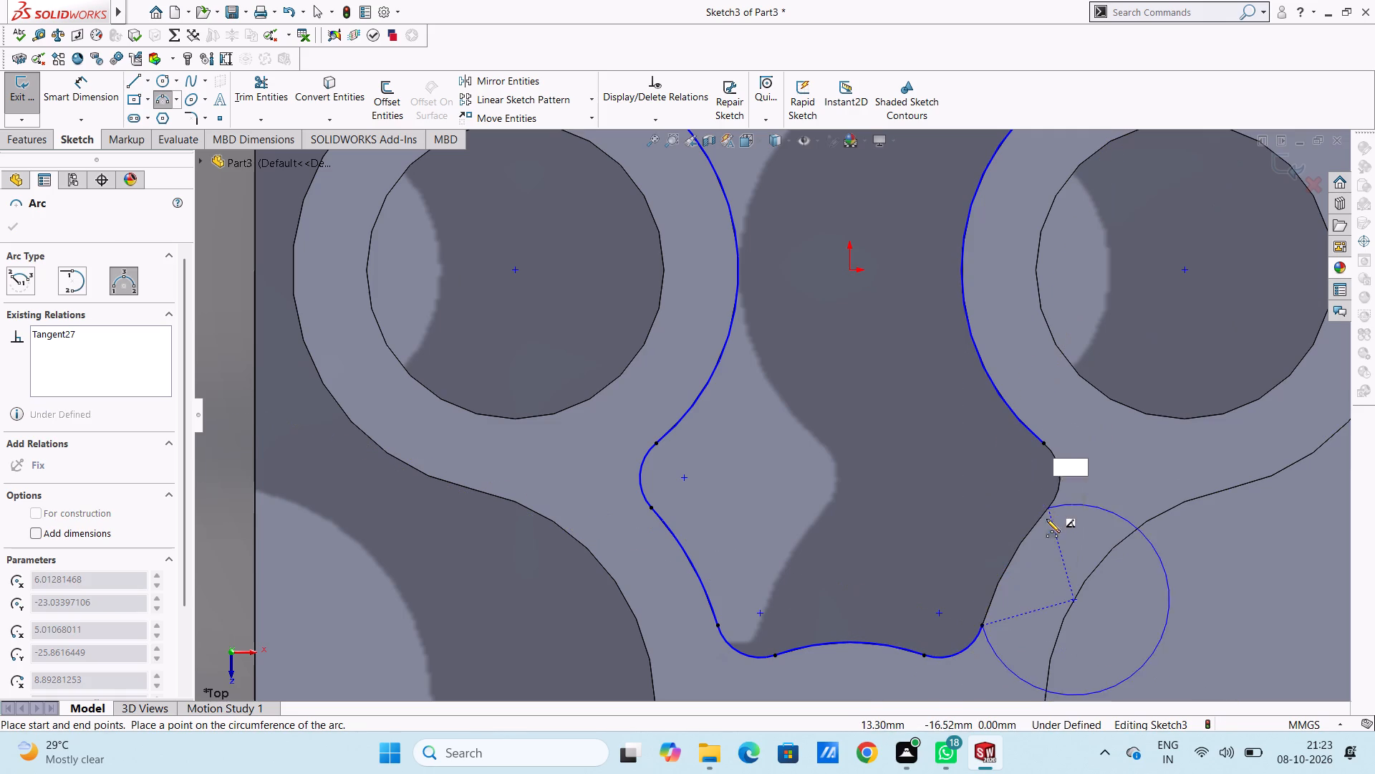
pyautogui.click(1029, 532)
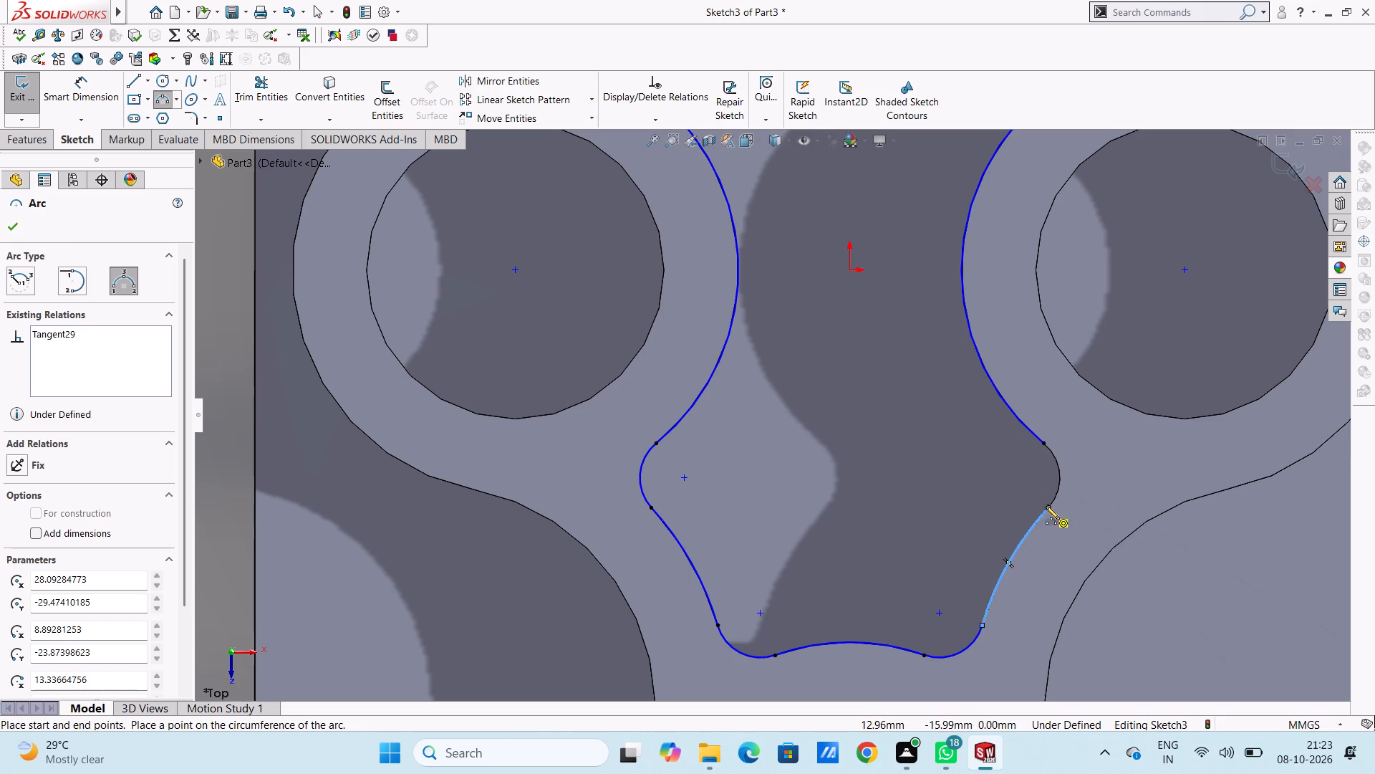
pyautogui.click(1050, 506)
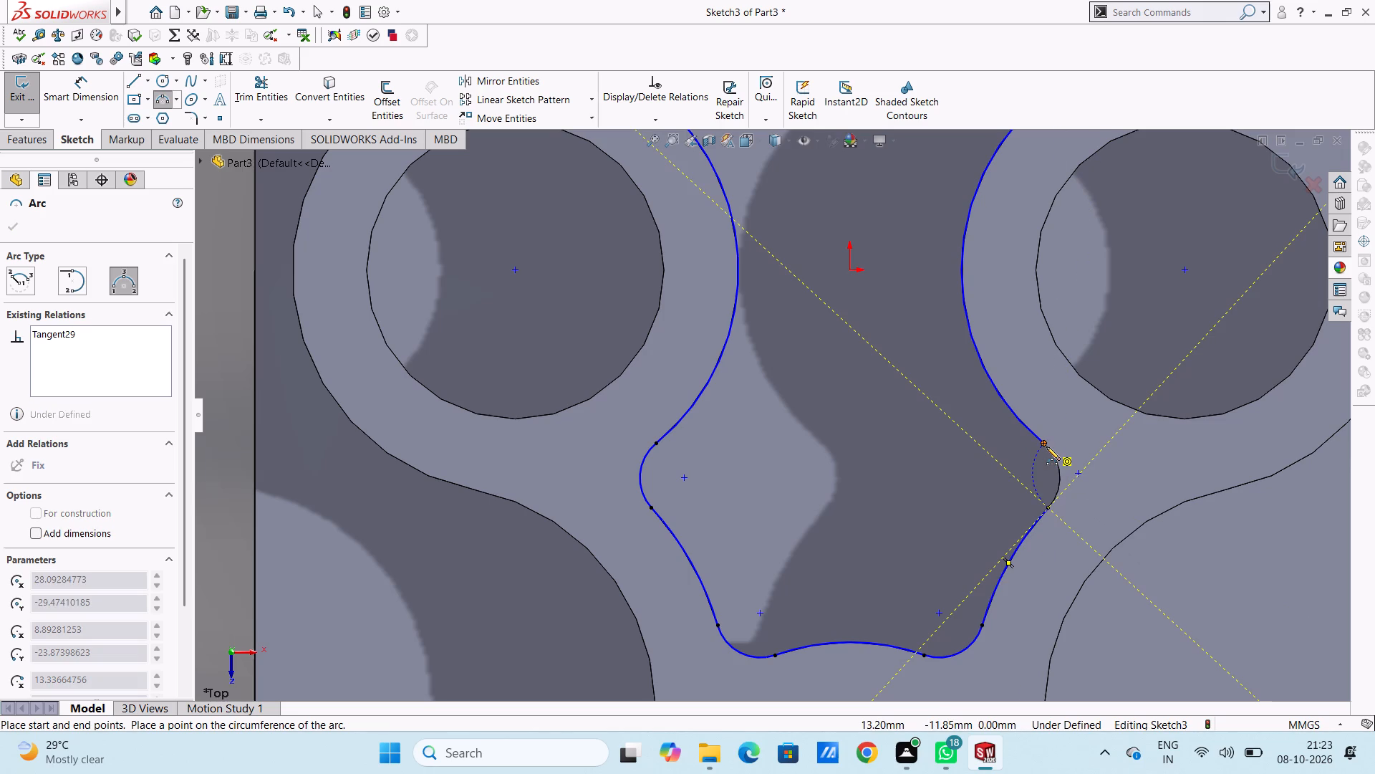
pyautogui.click(1046, 446)
pyautogui.click(1056, 464)
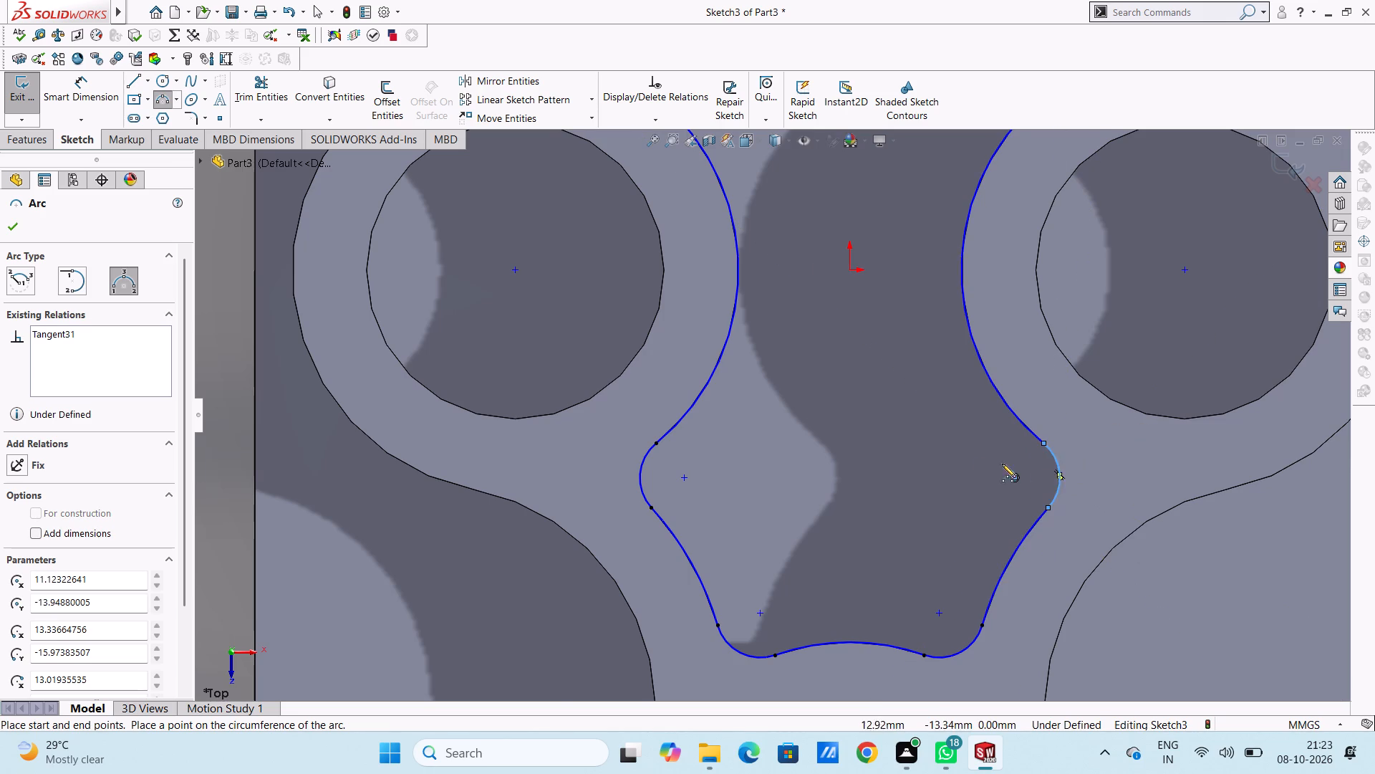
pyautogui.scroll(5, 968, 457)
pyautogui.scroll(3, 884, 426)
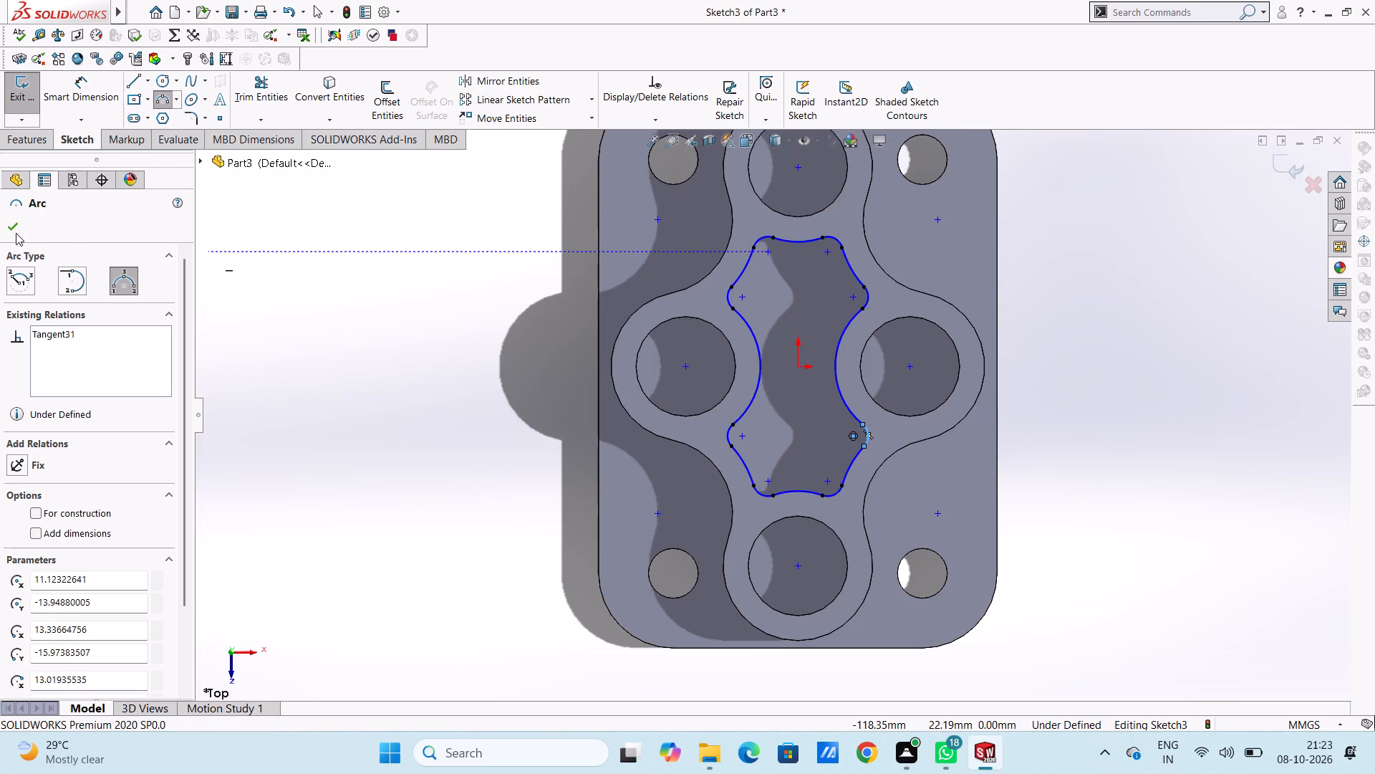
pyautogui.click(9, 229)
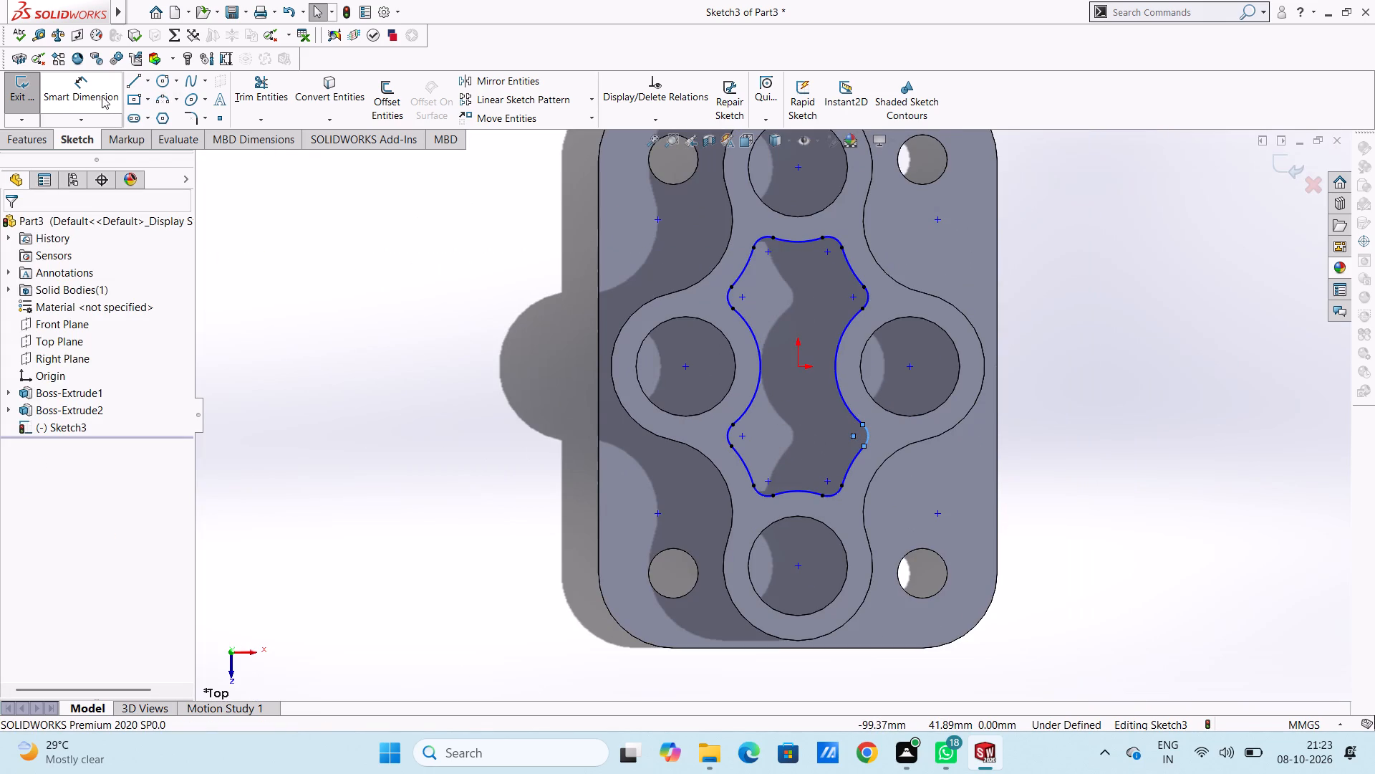
# Dimension the radius of the opening's upper-right corner arc beside the upper ring.
pyautogui.click(102, 96)
pyautogui.click(834, 238)
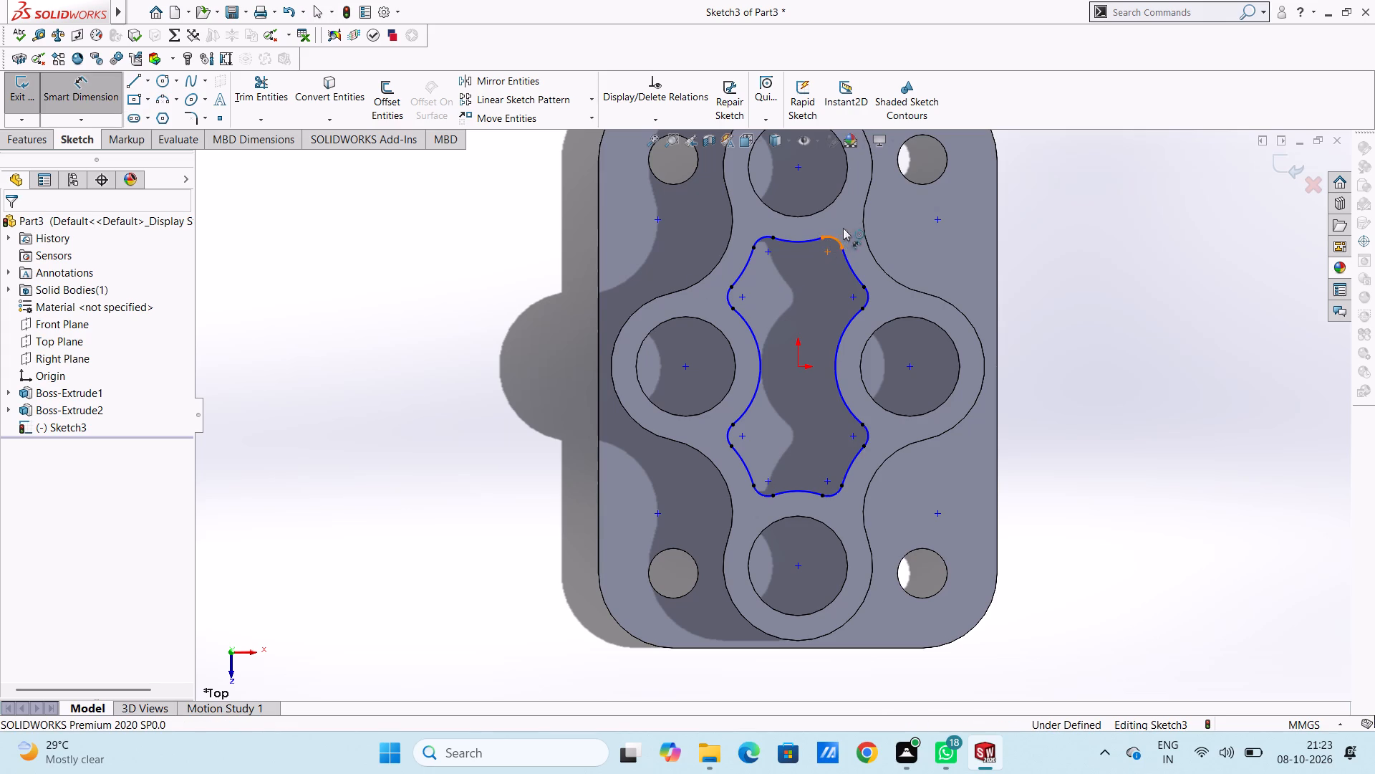
pyautogui.scroll(4, 942, 209)
pyautogui.click(947, 212)
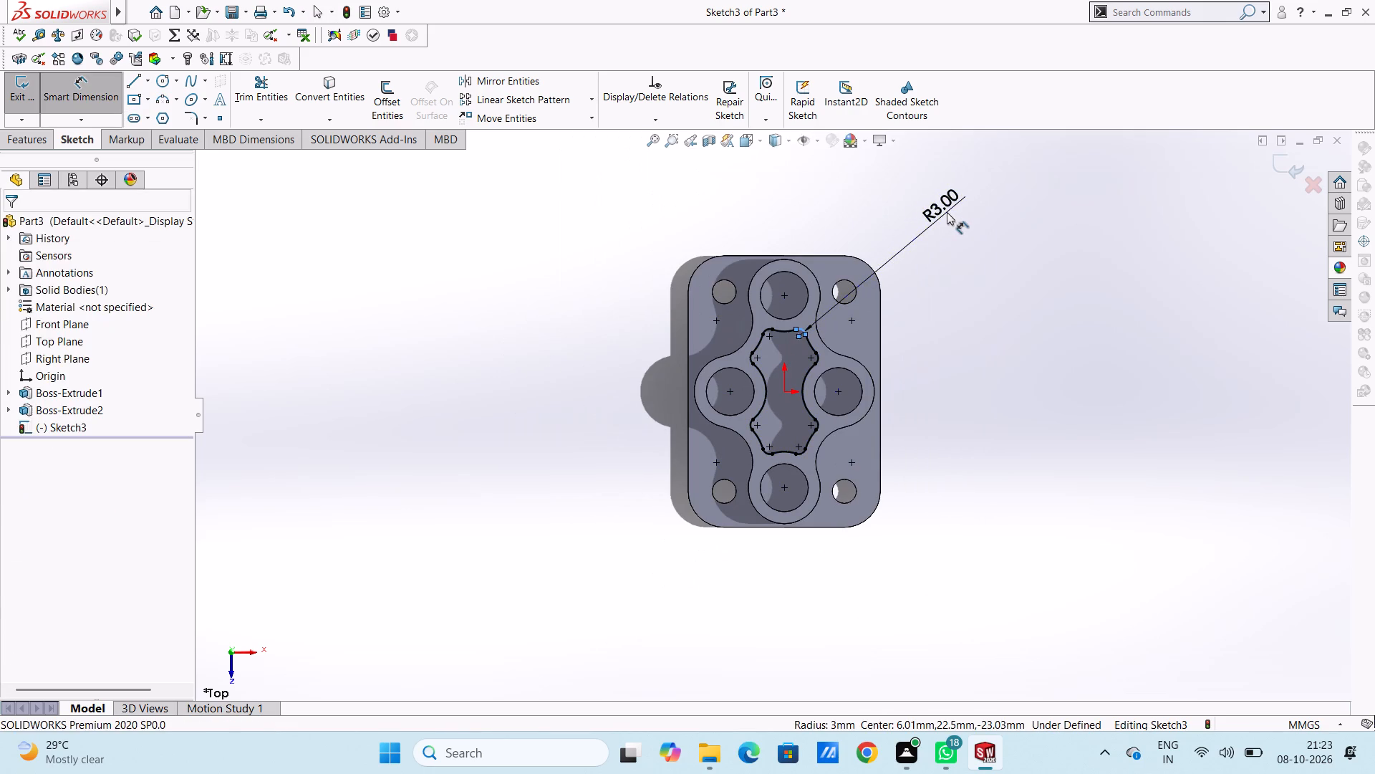
pyautogui.click(883, 193)
pyautogui.click(831, 202)
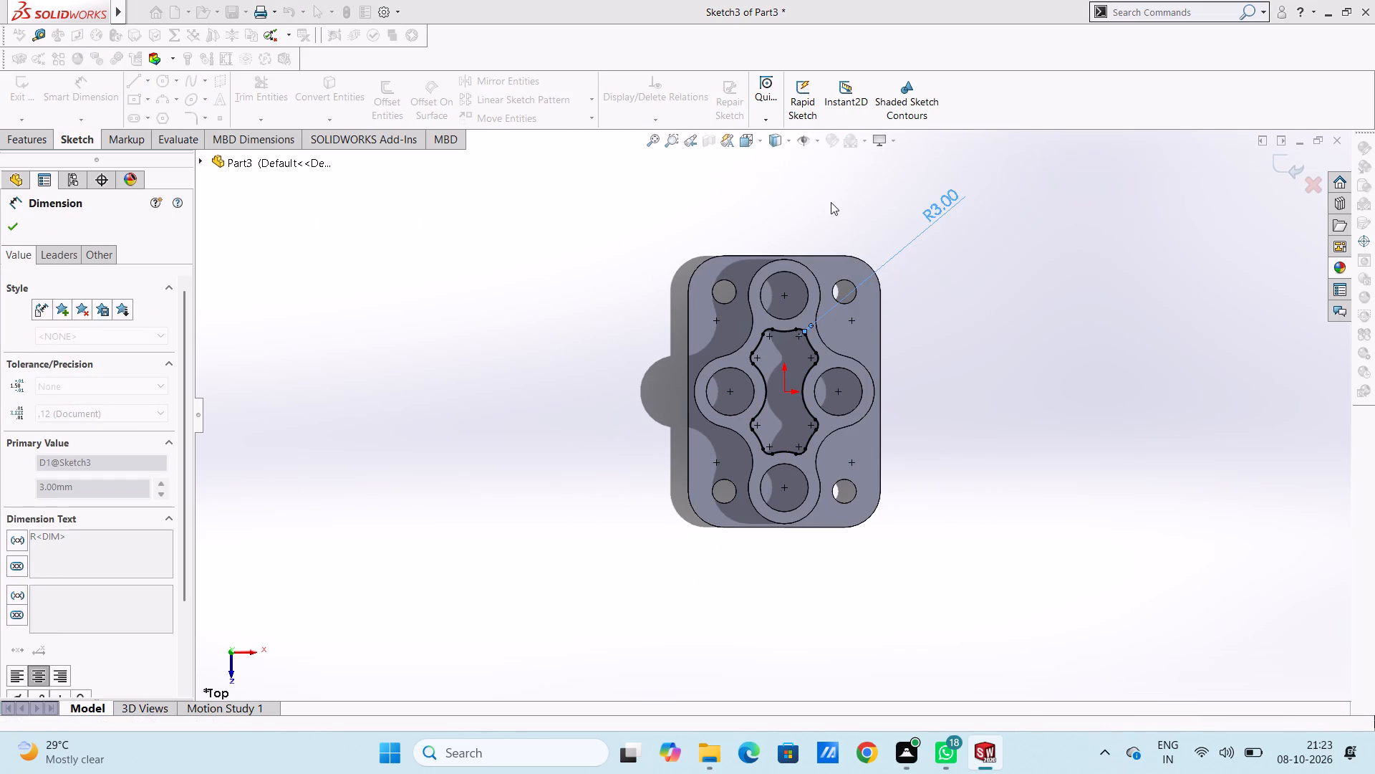
pyautogui.scroll(-2, 836, 454)
pyautogui.scroll(-1, 823, 330)
pyautogui.scroll(3, 823, 330)
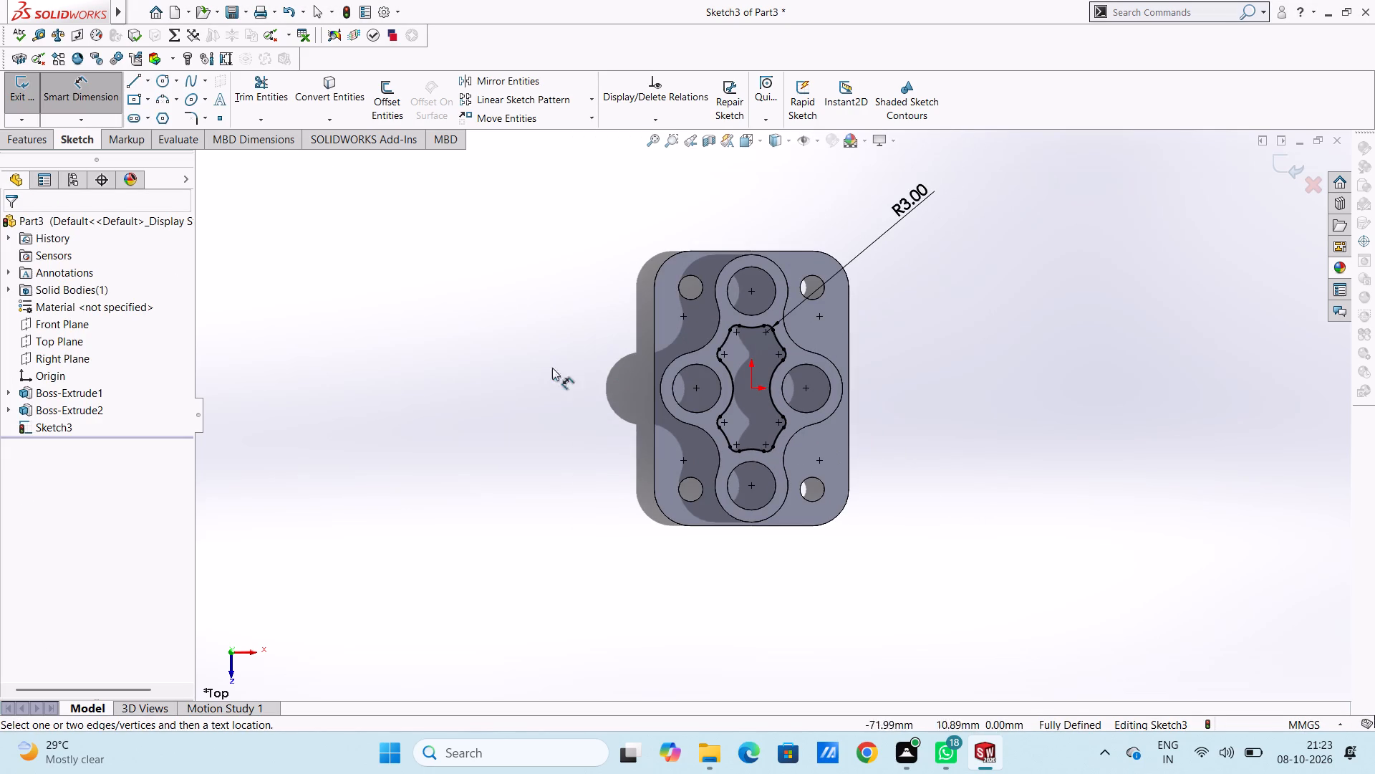
pyautogui.moveTo(576, 426); pyautogui.dragTo(521, 419, button='middle')
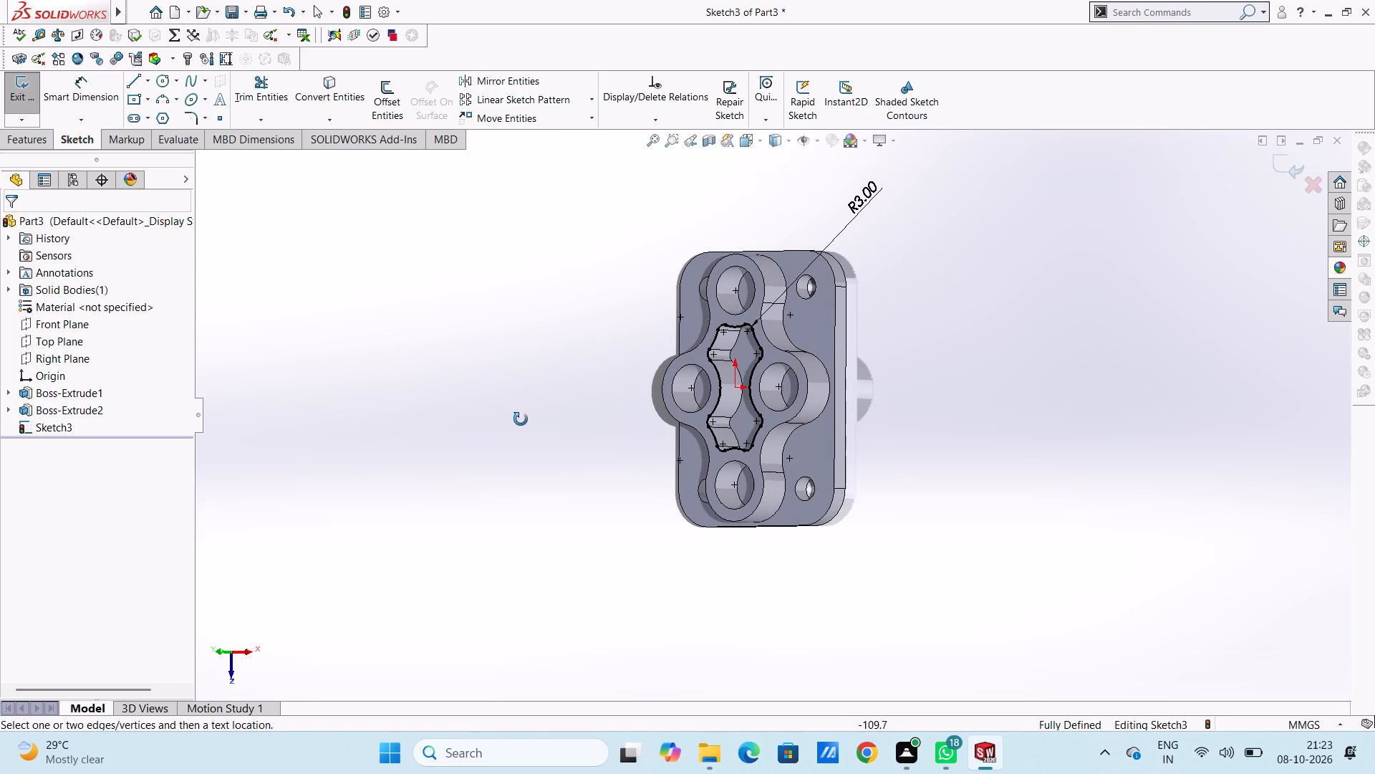
pyautogui.moveTo(521, 419); pyautogui.dragTo(589, 405, button='middle')
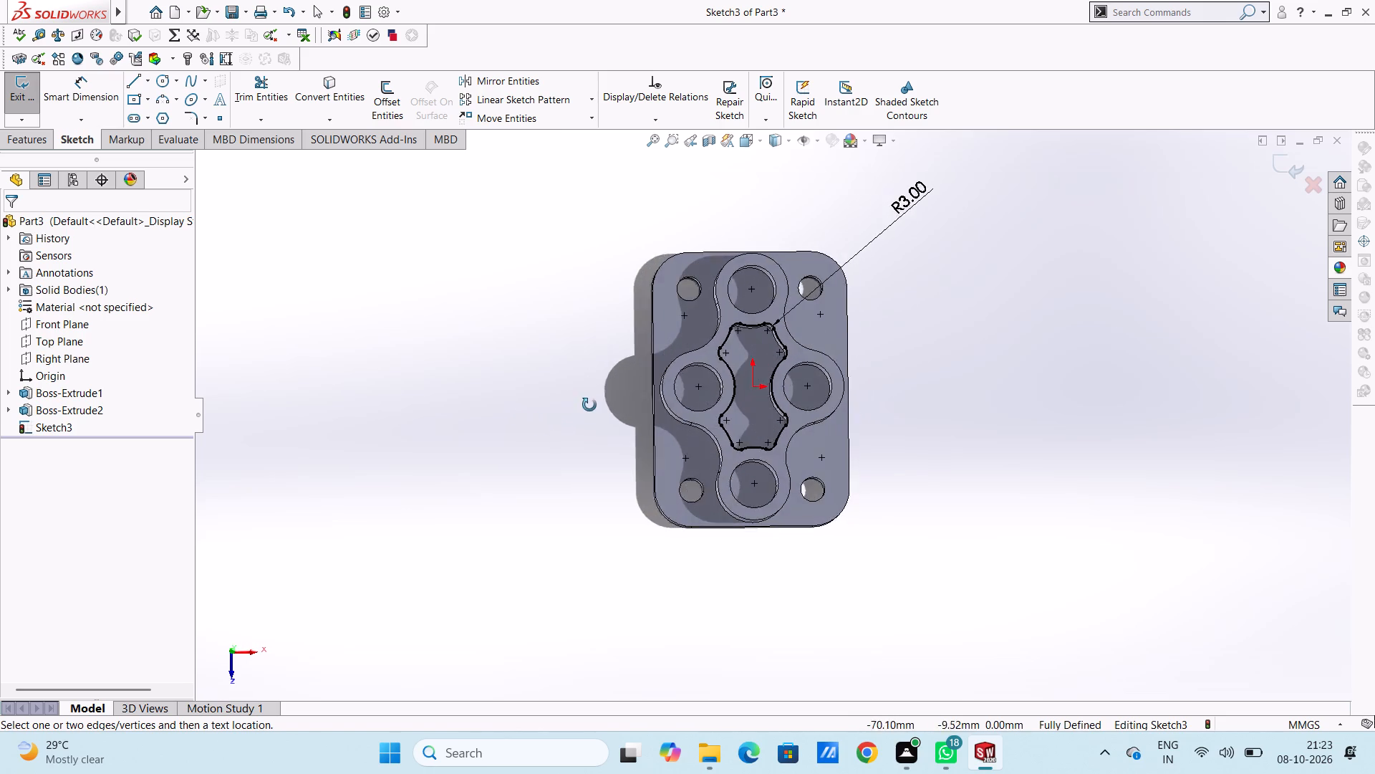
pyautogui.moveTo(589, 405); pyautogui.dragTo(544, 402, button='middle')
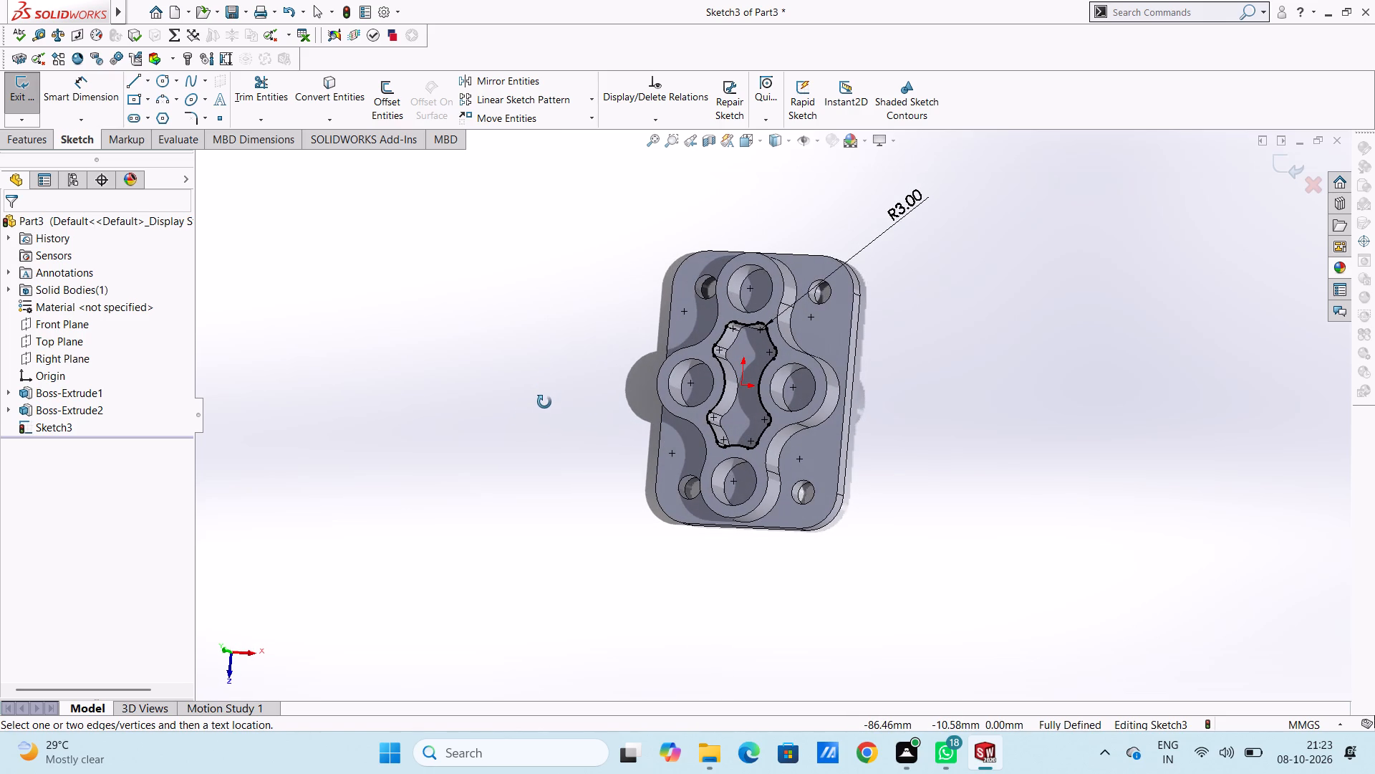
pyautogui.moveTo(544, 402); pyautogui.dragTo(541, 405, button='middle')
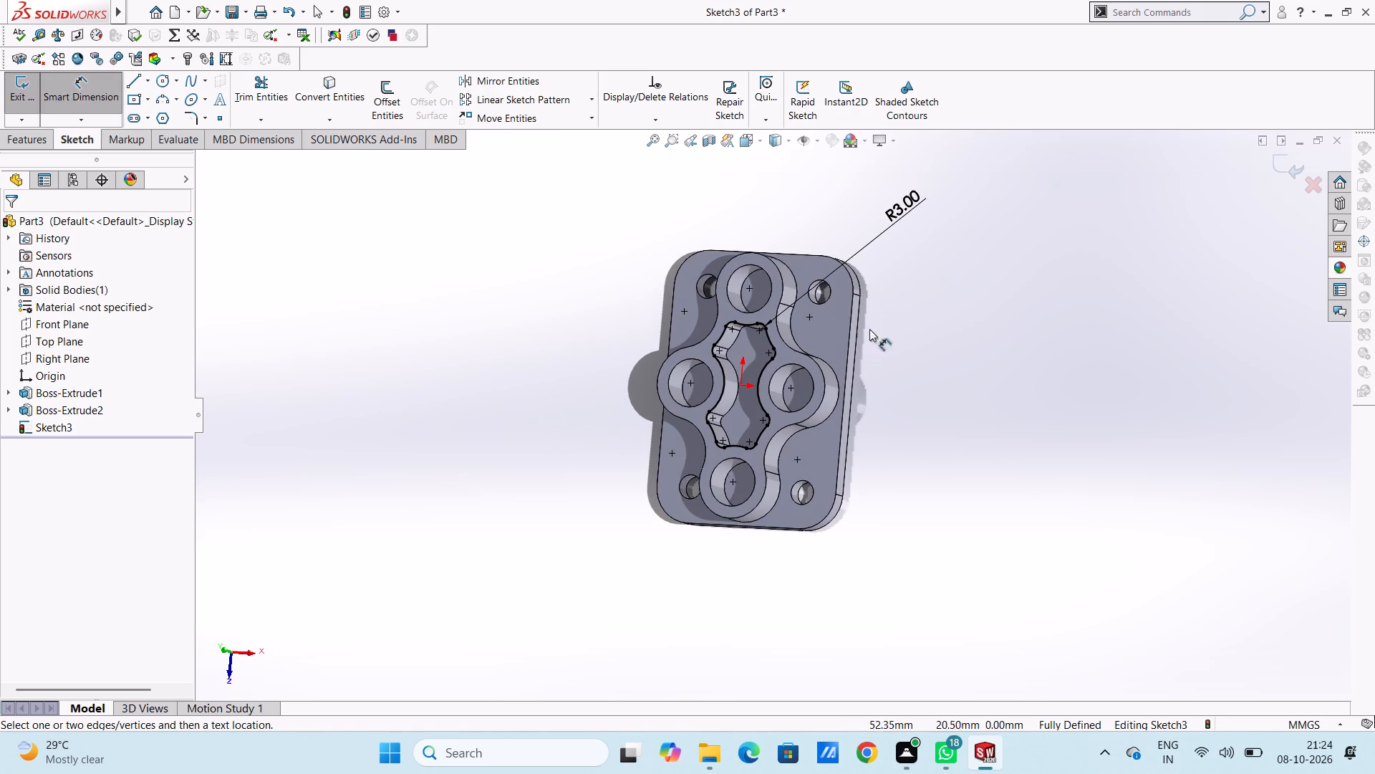
pyautogui.scroll(-3, 907, 321)
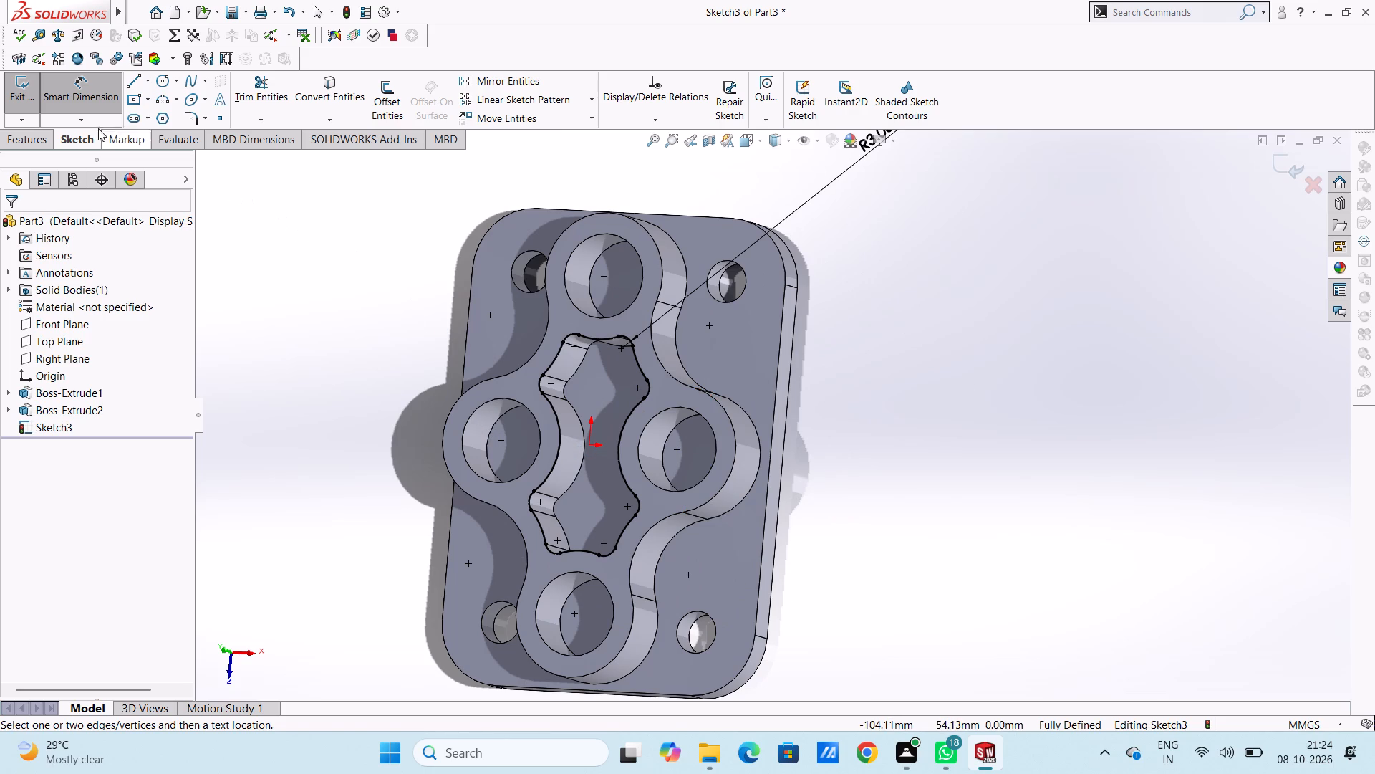
pyautogui.click(92, 98)
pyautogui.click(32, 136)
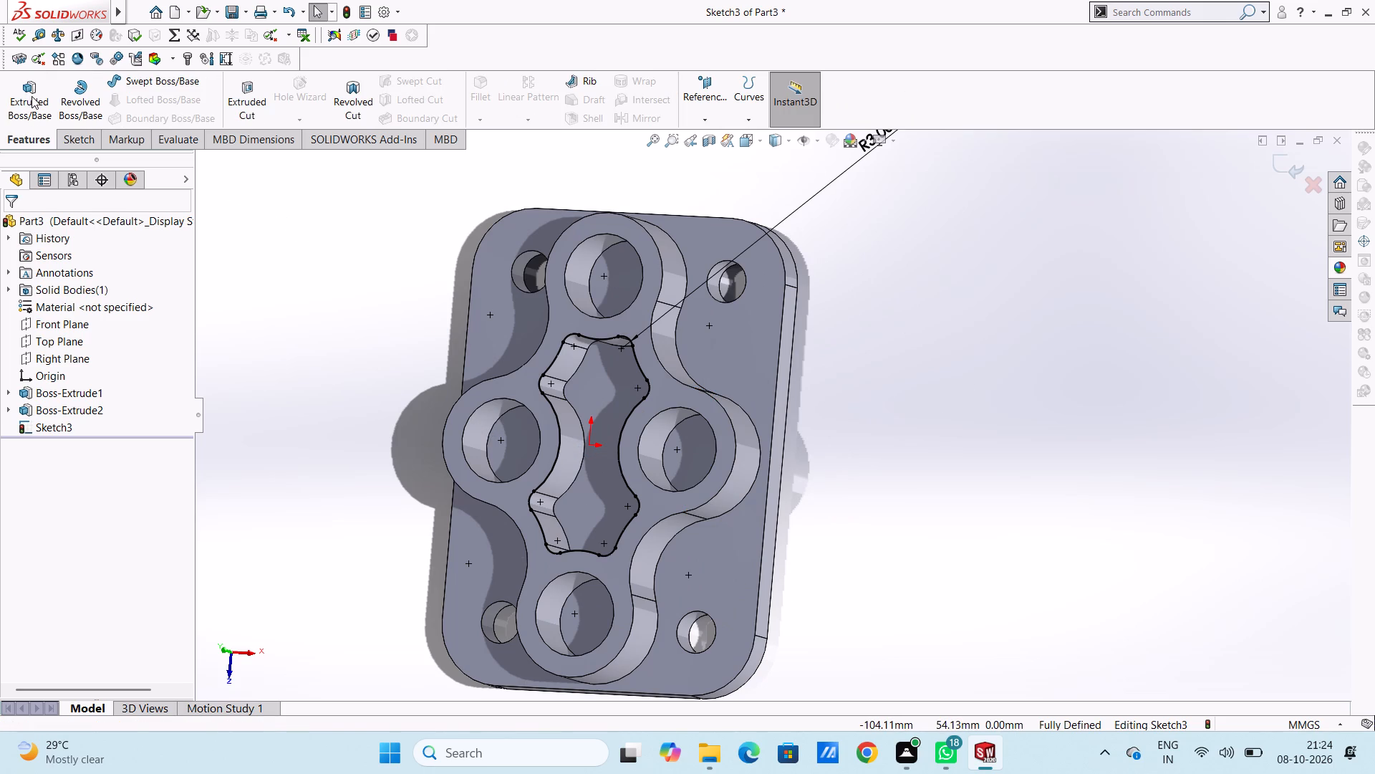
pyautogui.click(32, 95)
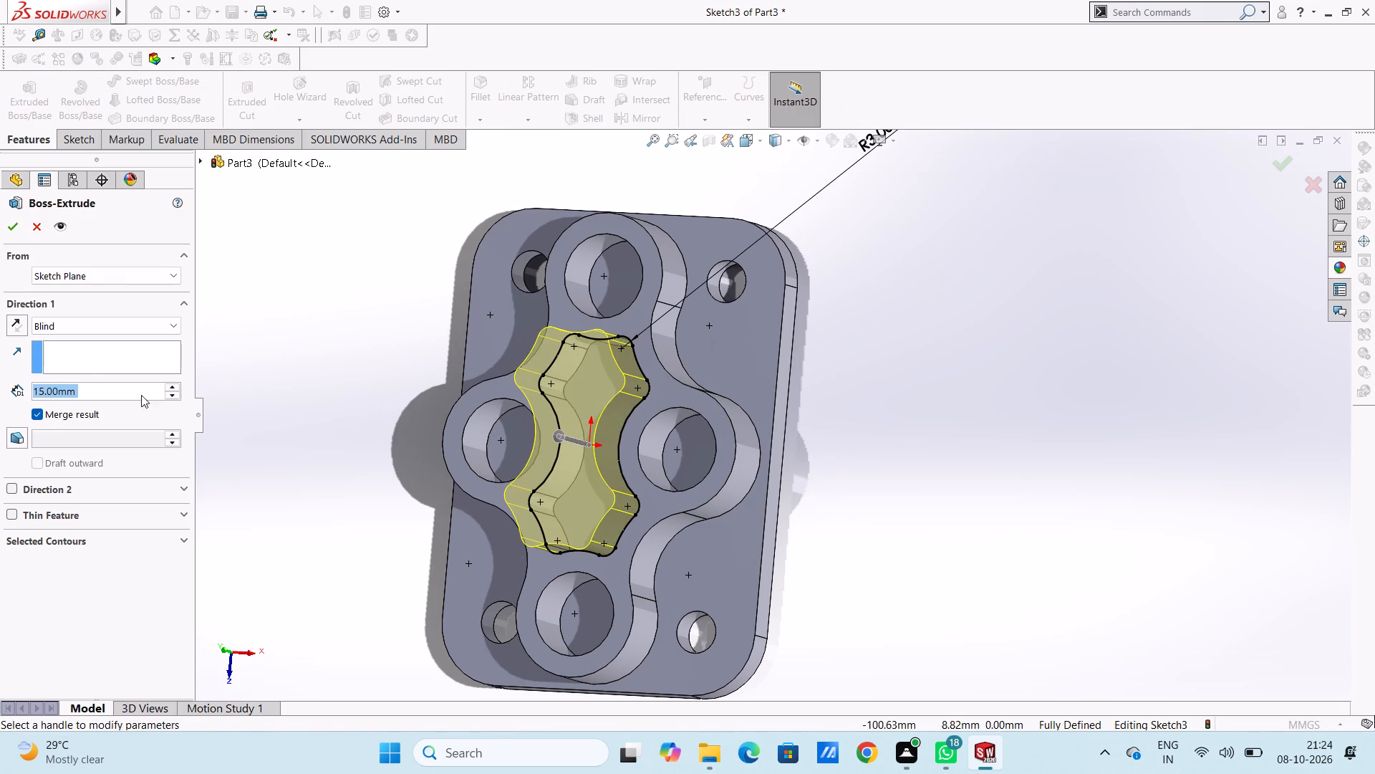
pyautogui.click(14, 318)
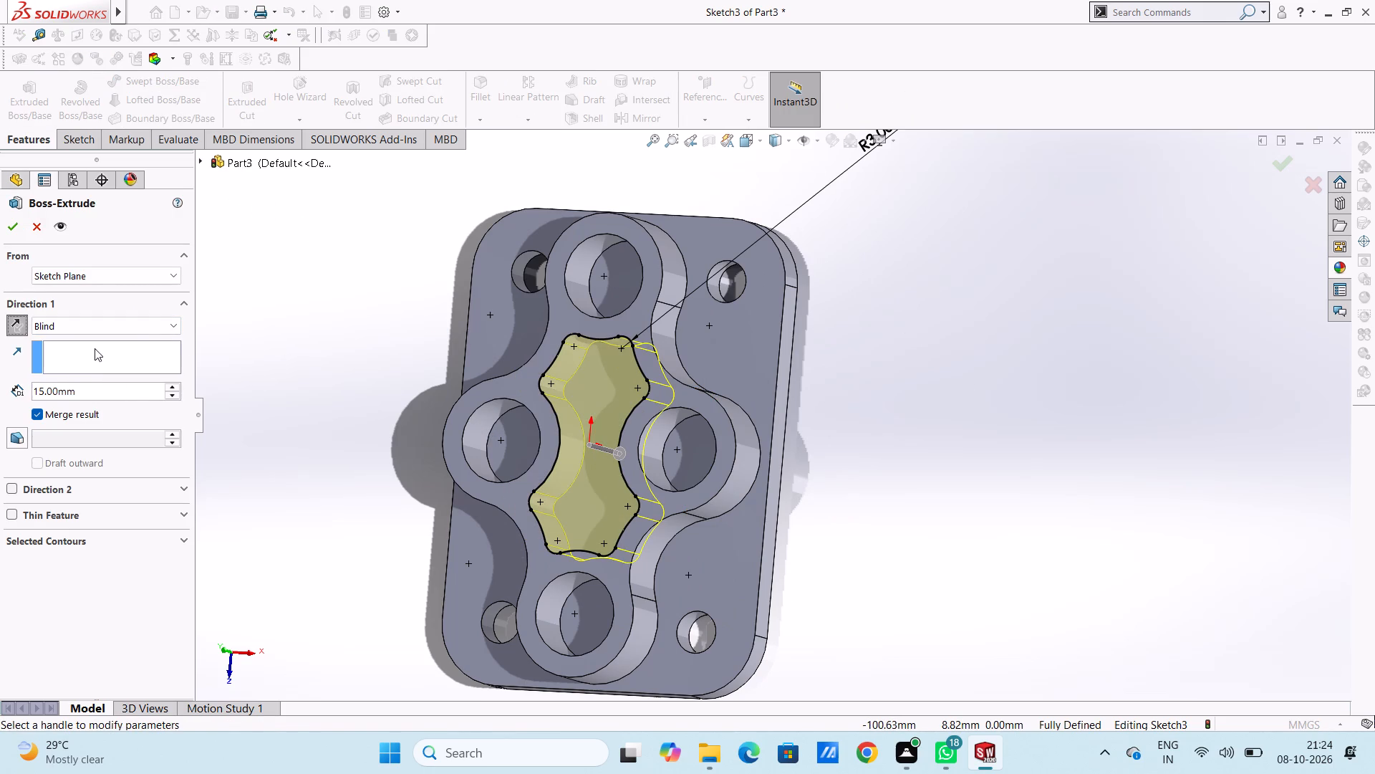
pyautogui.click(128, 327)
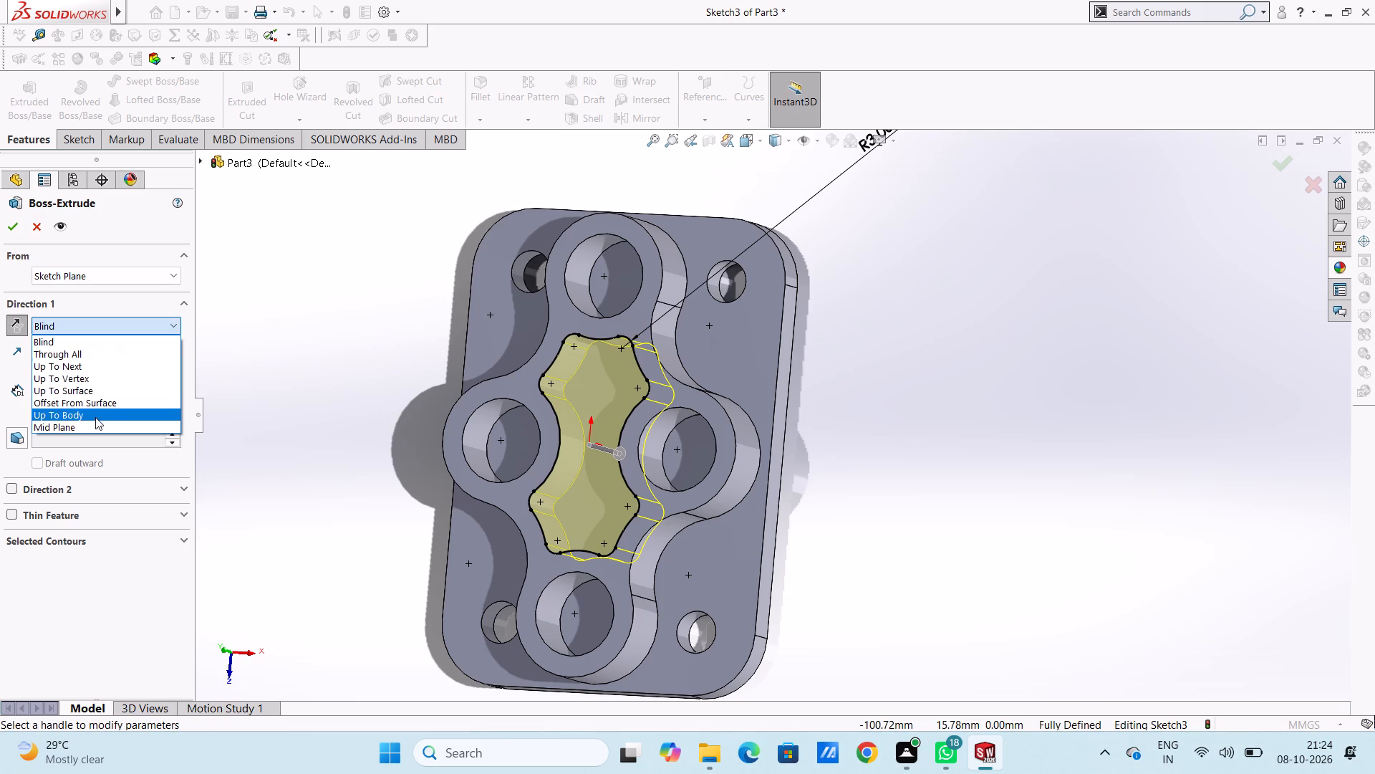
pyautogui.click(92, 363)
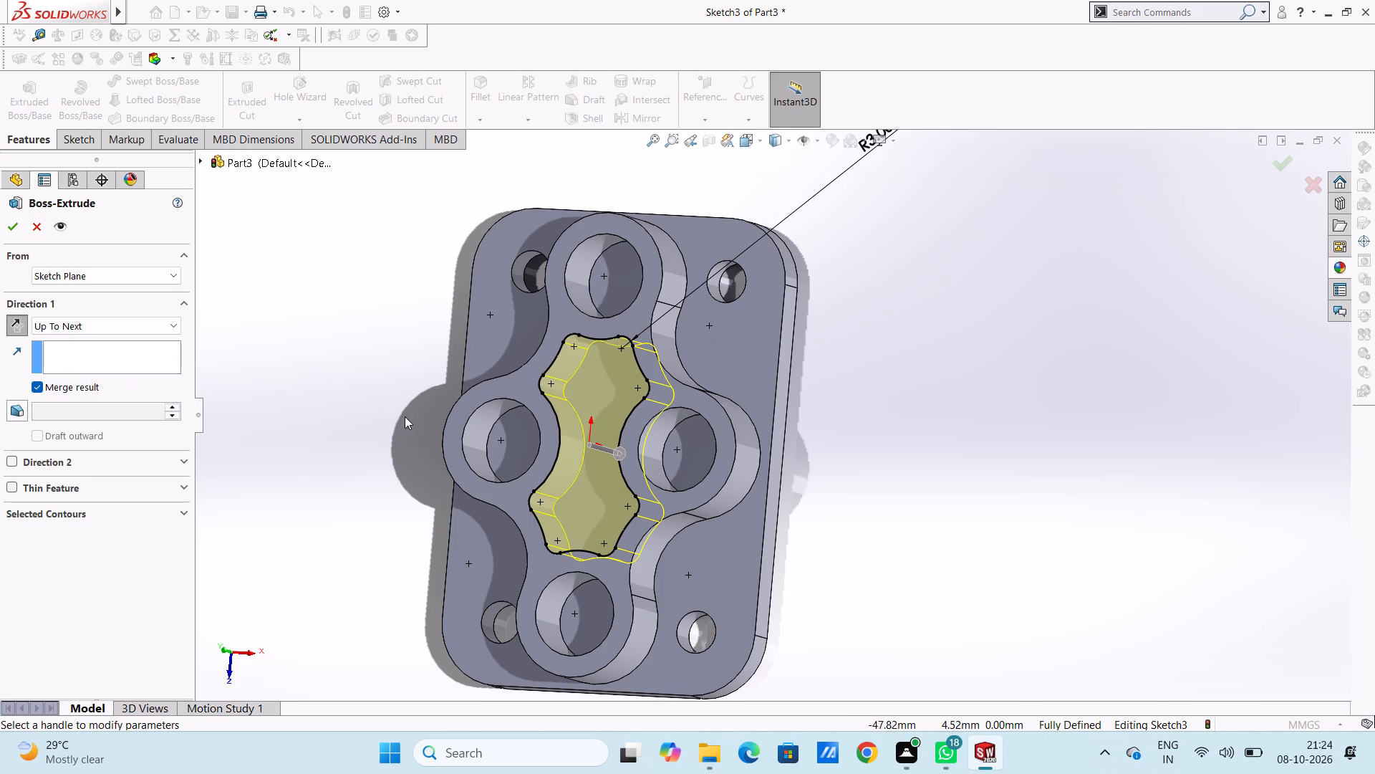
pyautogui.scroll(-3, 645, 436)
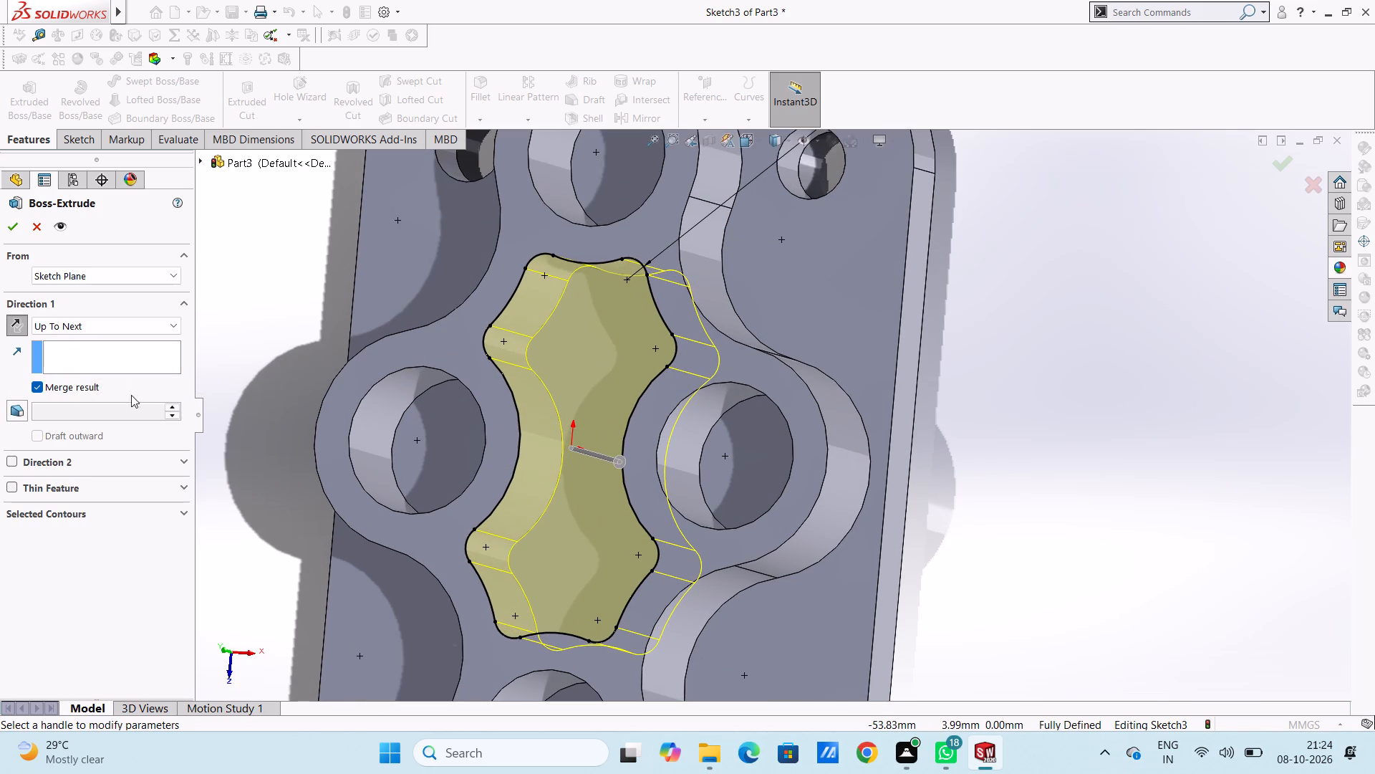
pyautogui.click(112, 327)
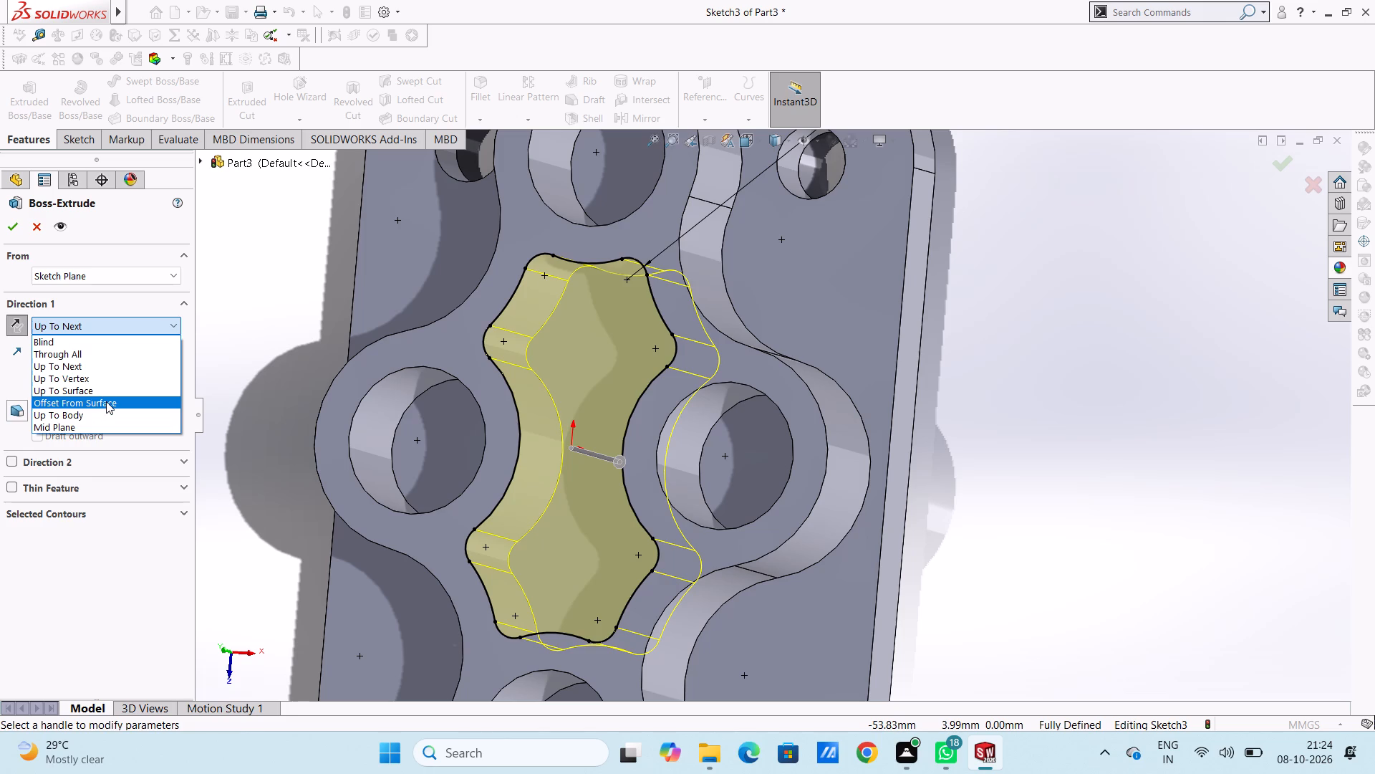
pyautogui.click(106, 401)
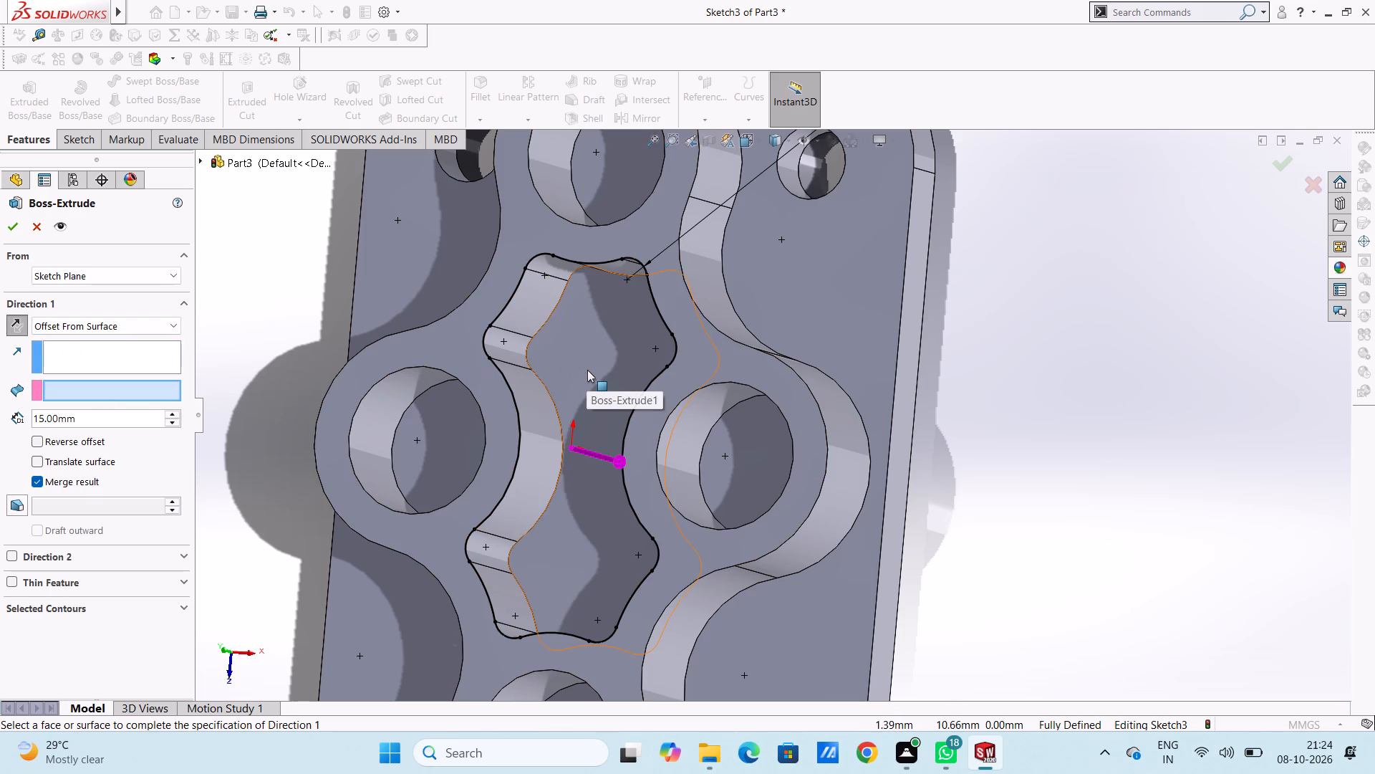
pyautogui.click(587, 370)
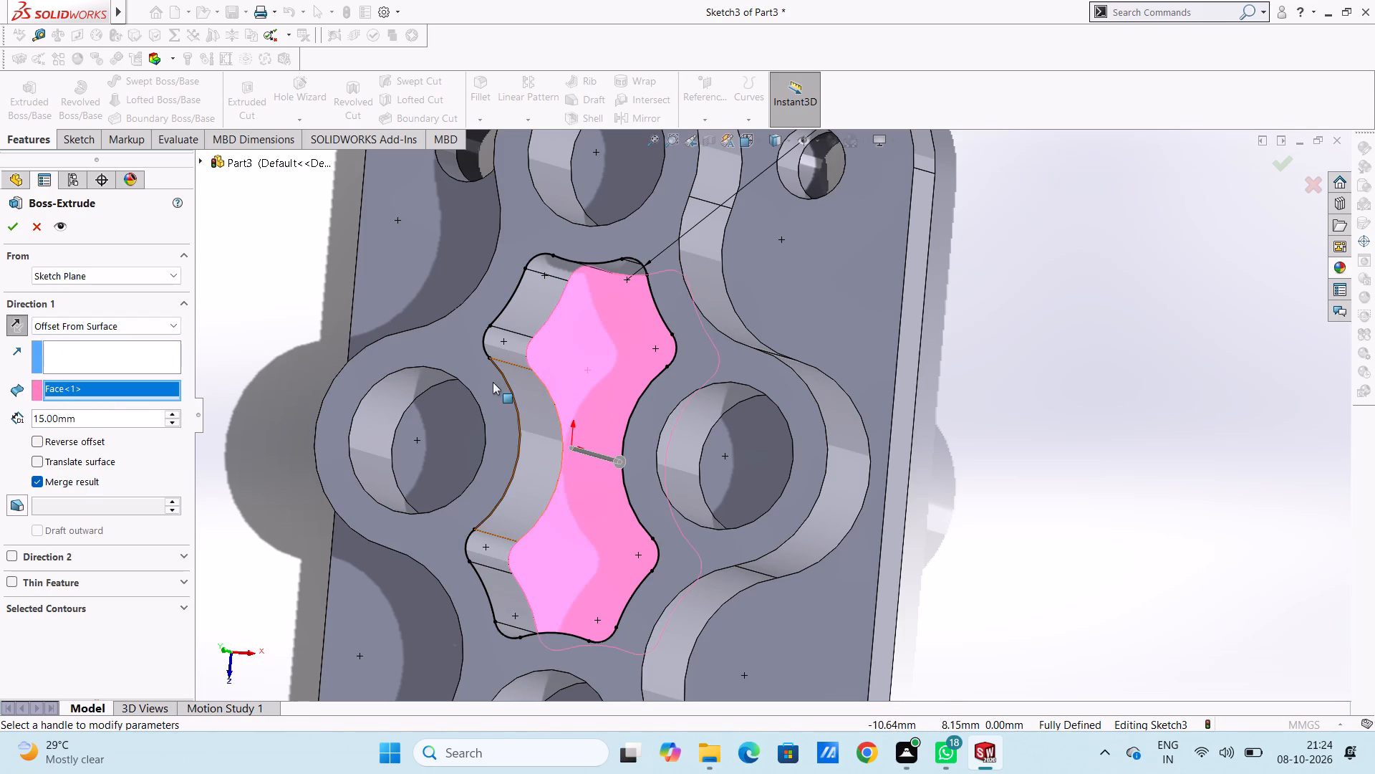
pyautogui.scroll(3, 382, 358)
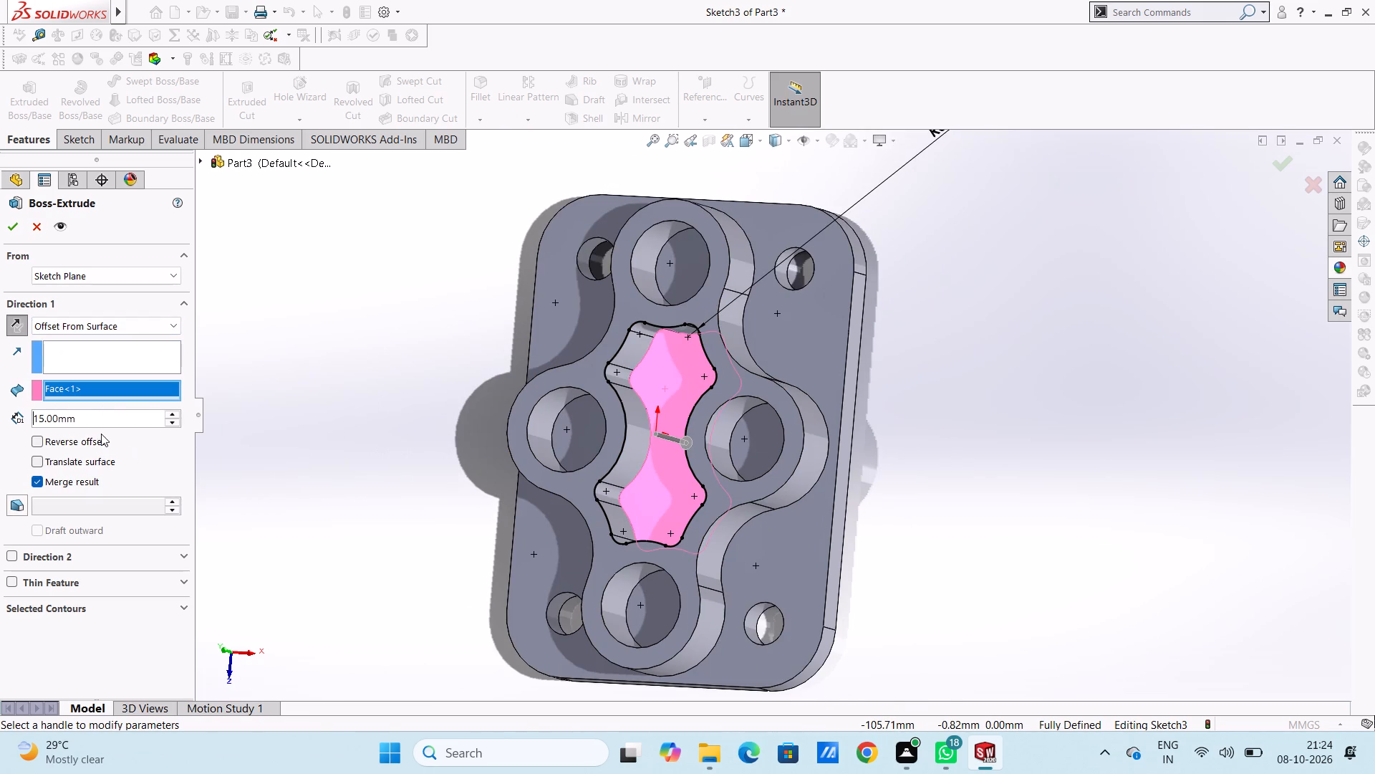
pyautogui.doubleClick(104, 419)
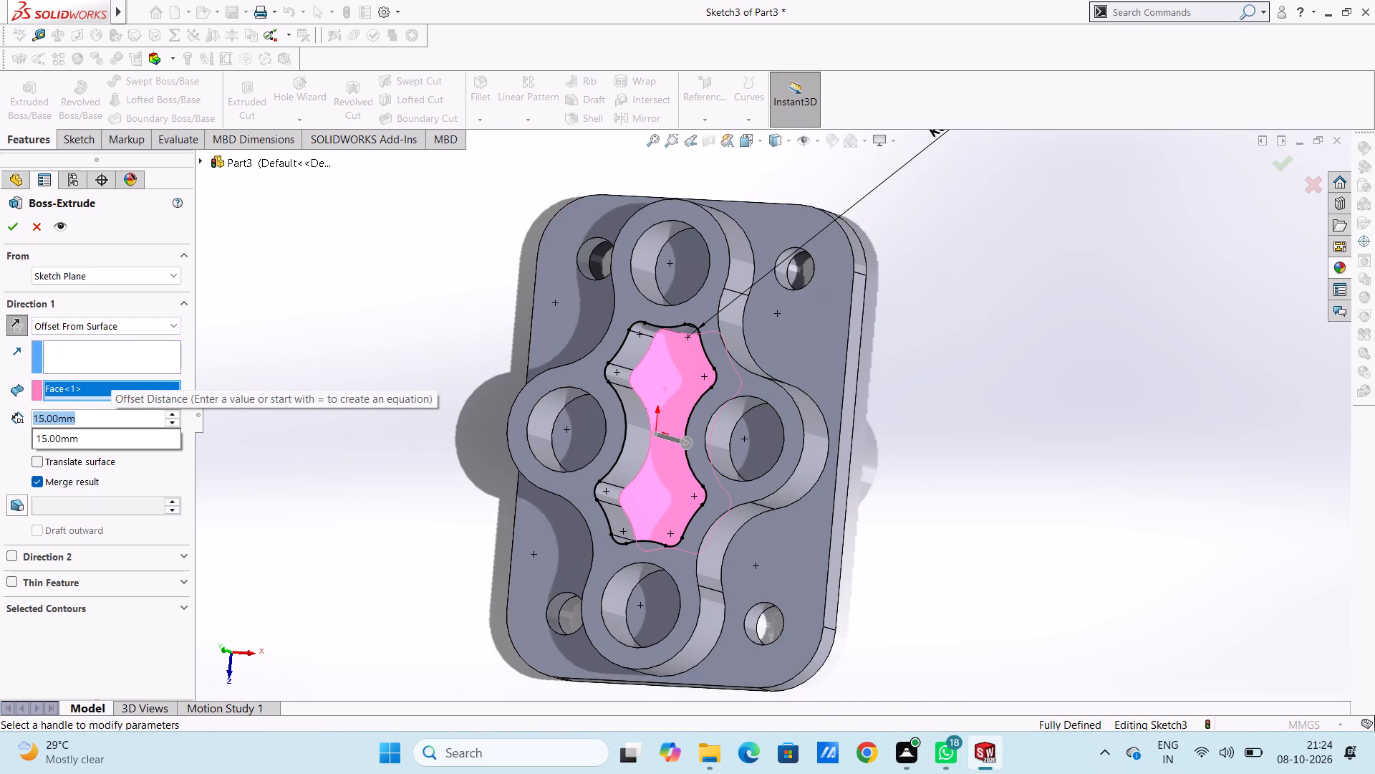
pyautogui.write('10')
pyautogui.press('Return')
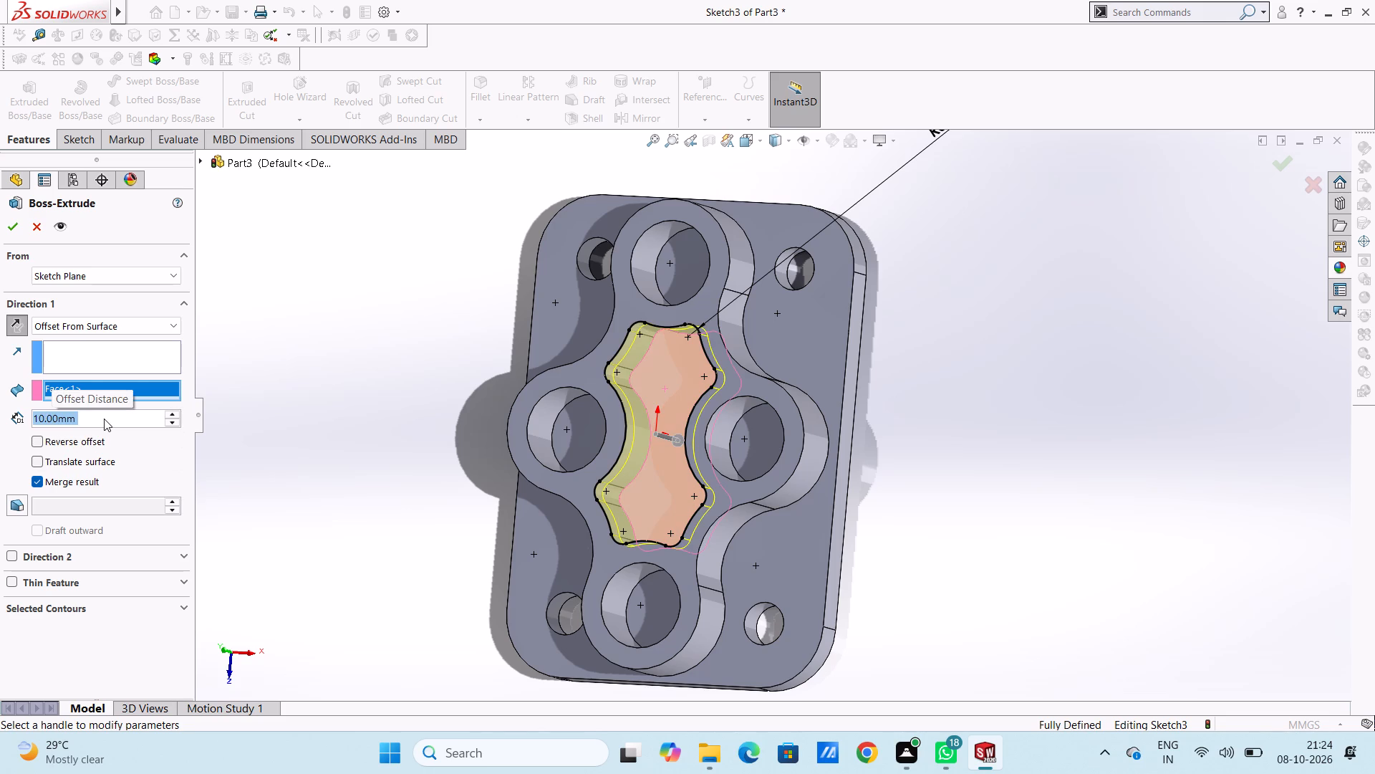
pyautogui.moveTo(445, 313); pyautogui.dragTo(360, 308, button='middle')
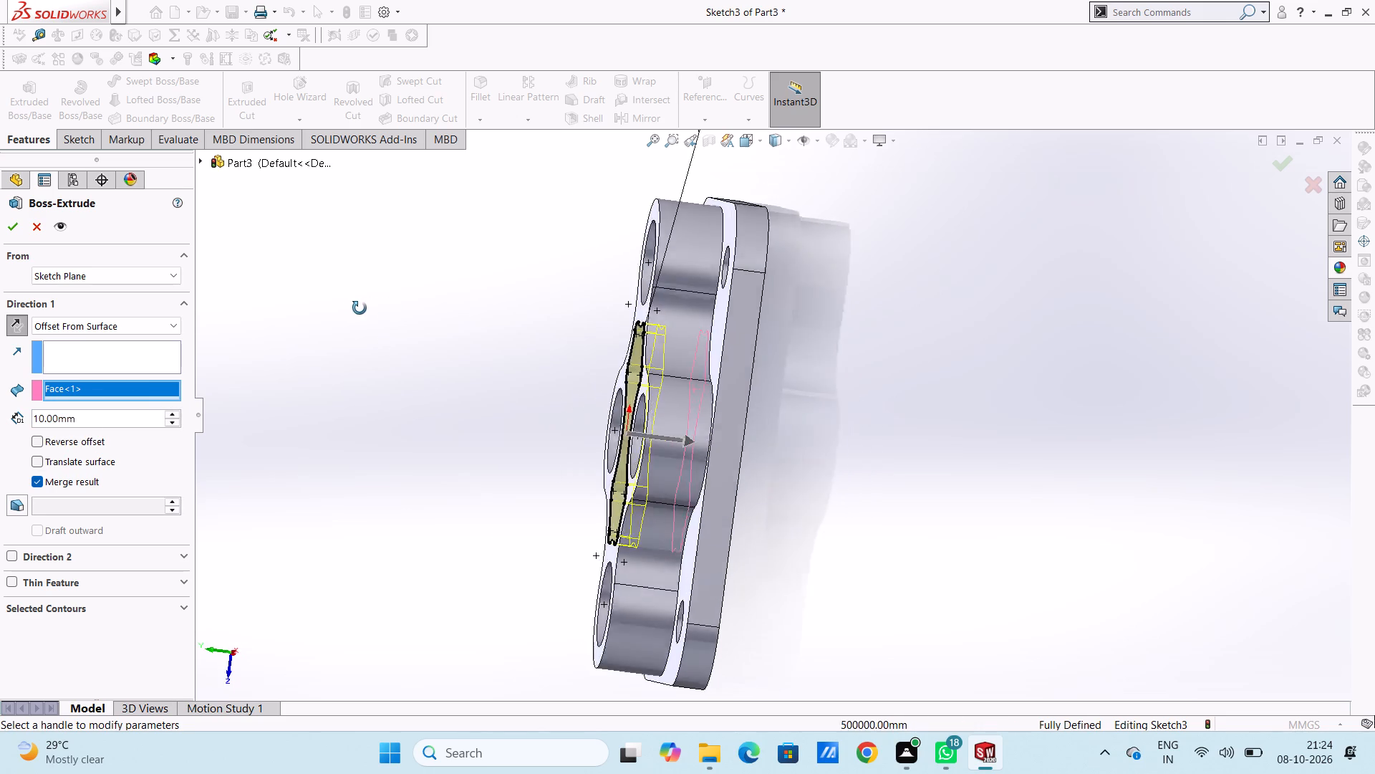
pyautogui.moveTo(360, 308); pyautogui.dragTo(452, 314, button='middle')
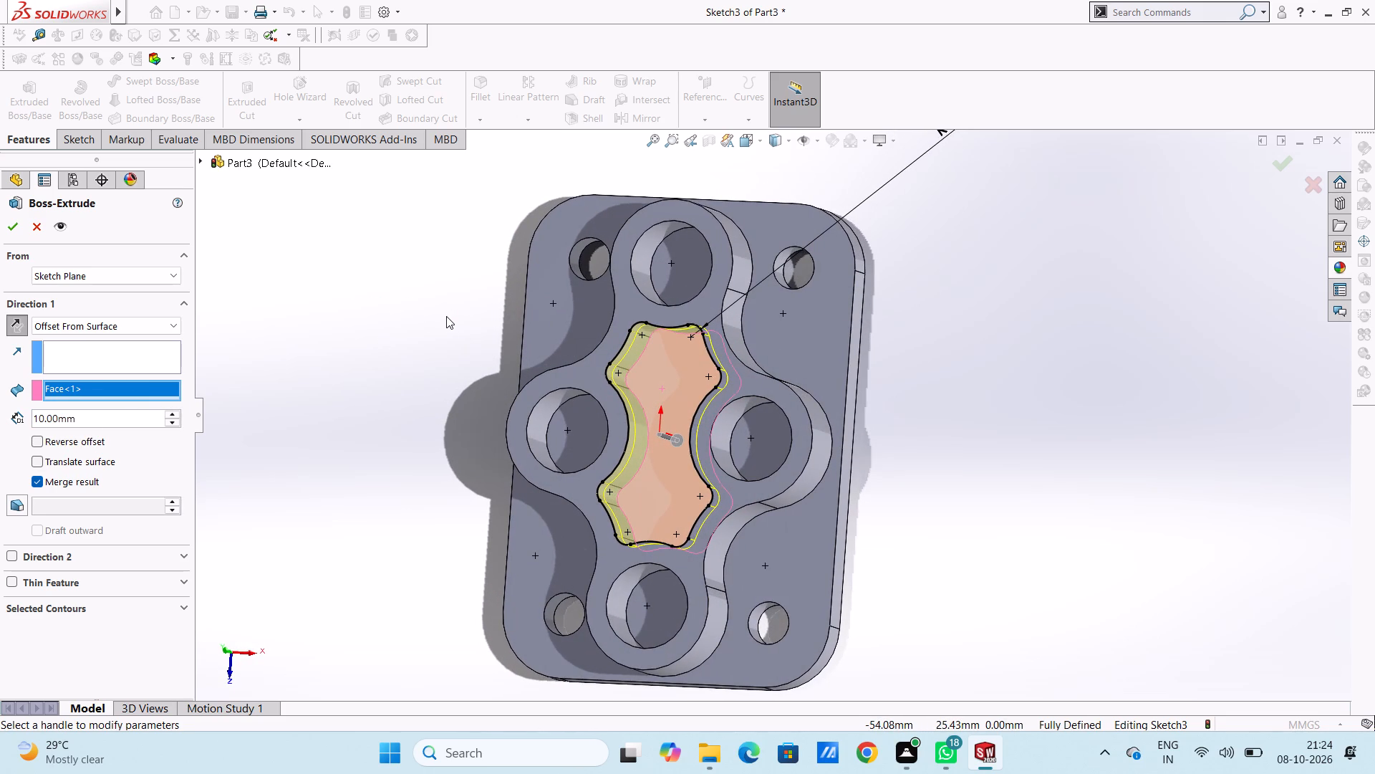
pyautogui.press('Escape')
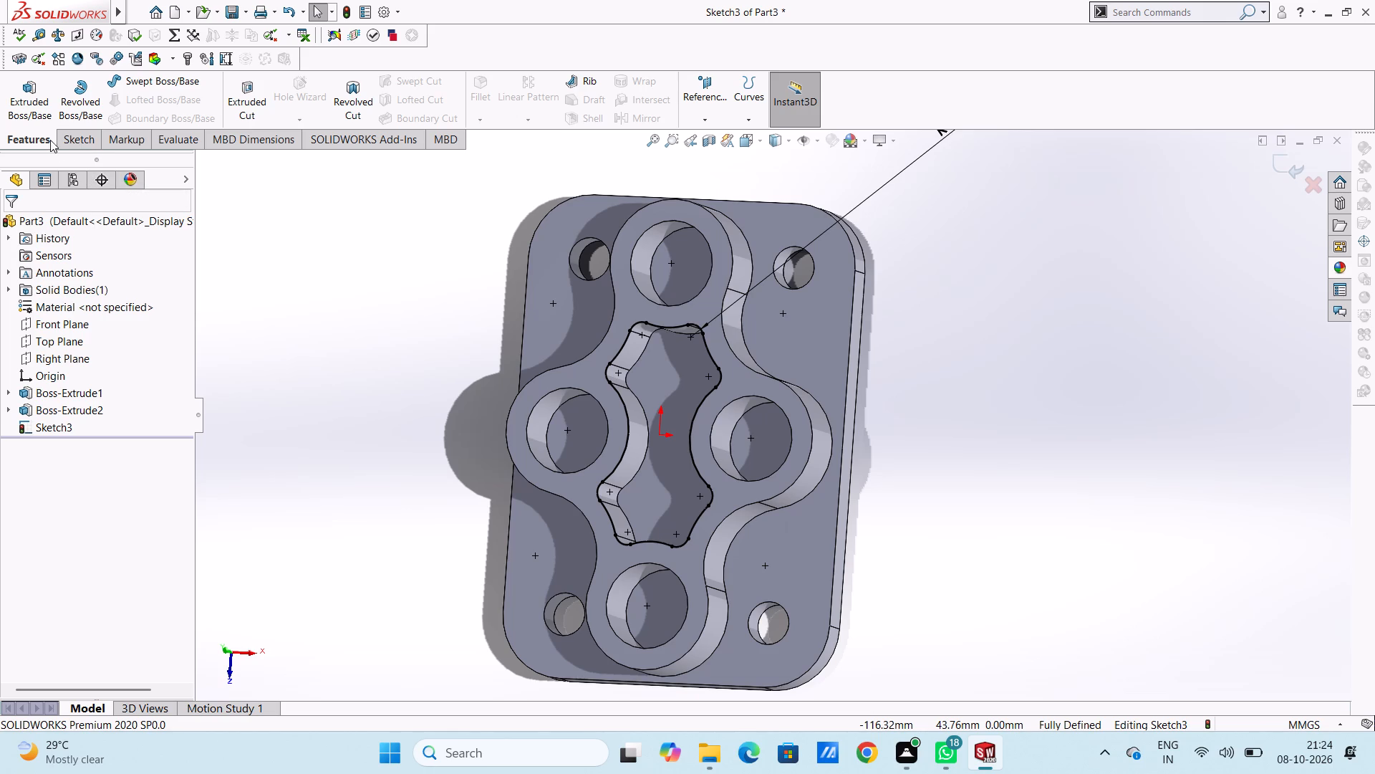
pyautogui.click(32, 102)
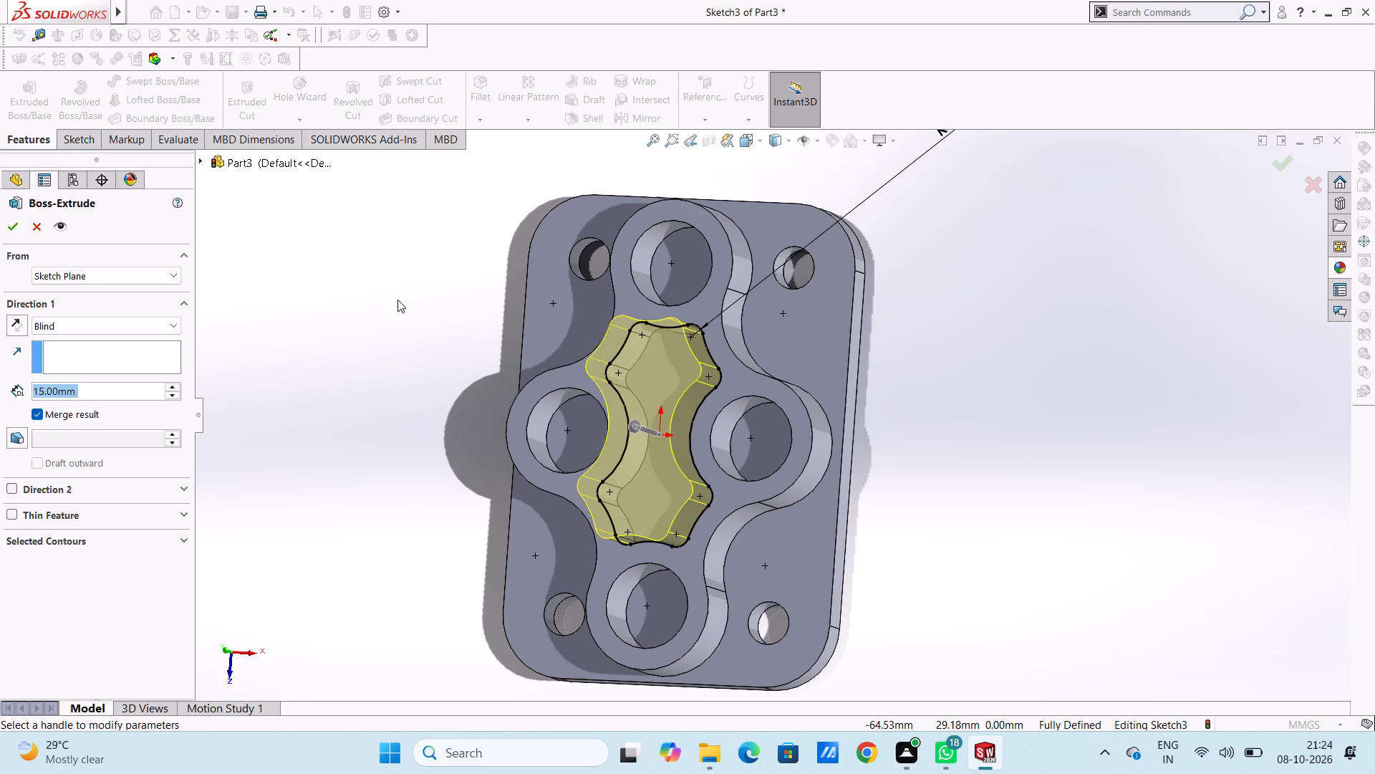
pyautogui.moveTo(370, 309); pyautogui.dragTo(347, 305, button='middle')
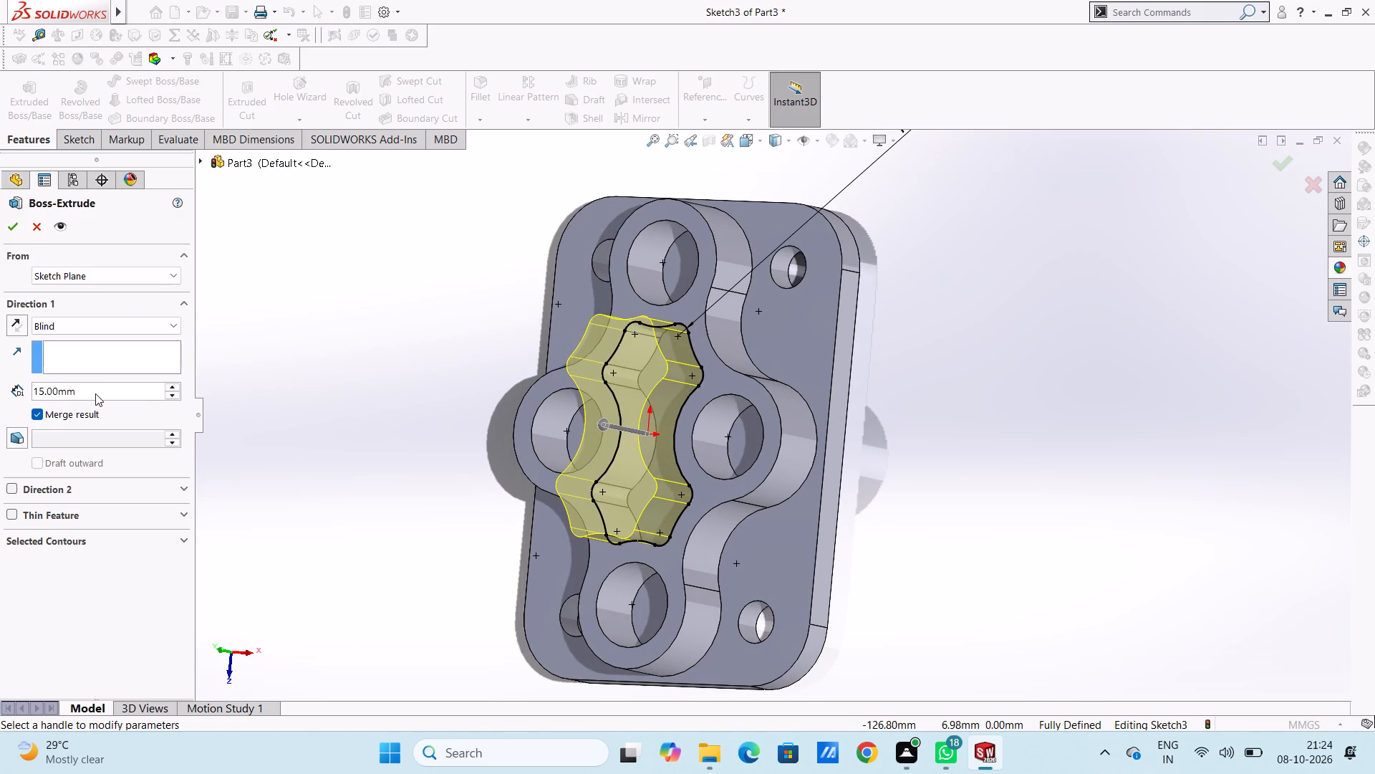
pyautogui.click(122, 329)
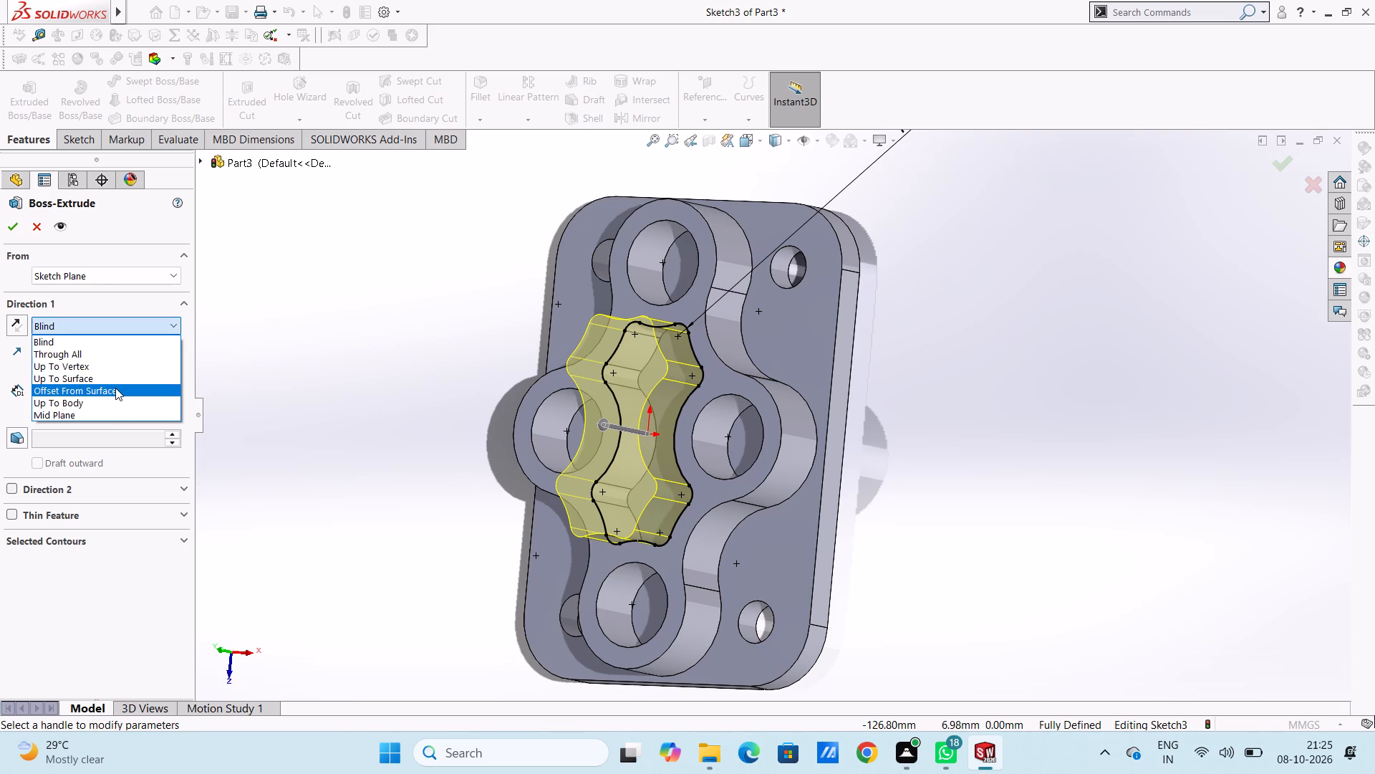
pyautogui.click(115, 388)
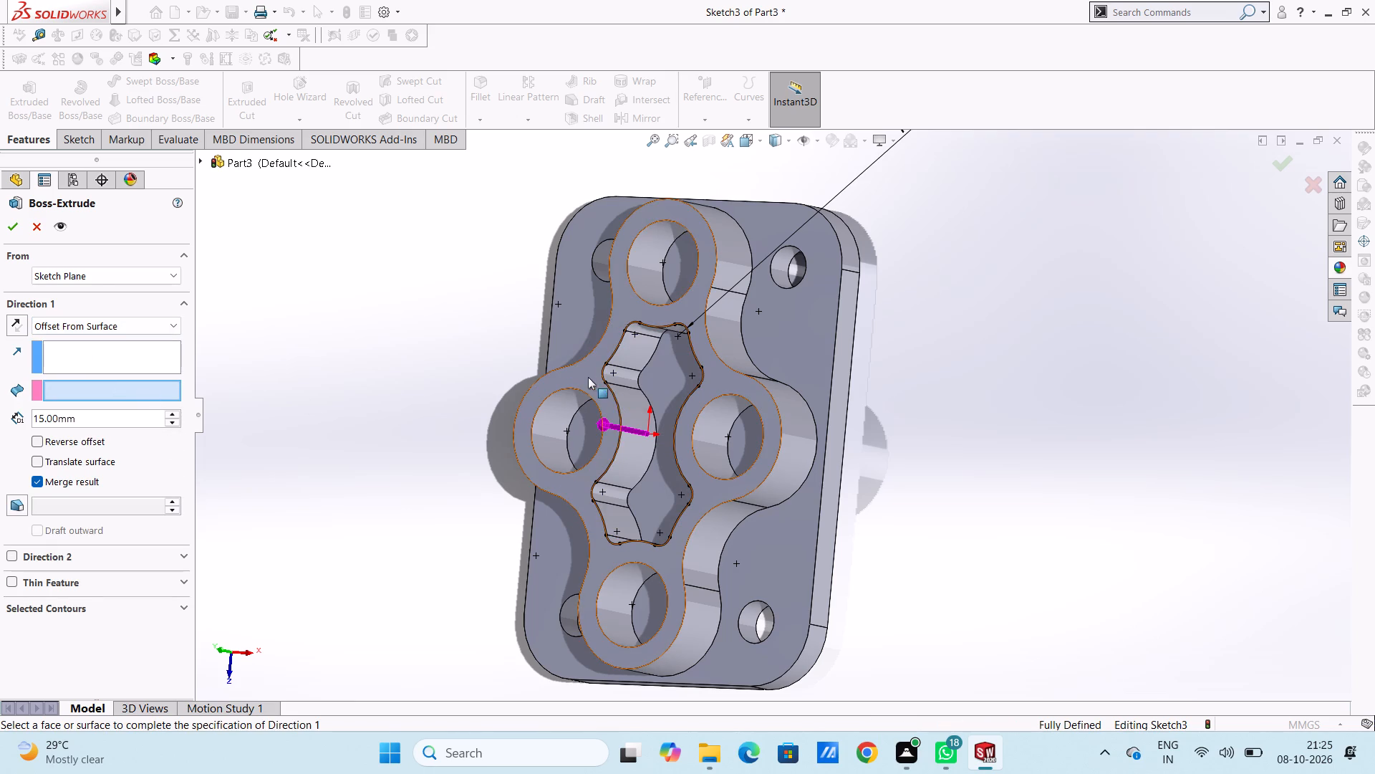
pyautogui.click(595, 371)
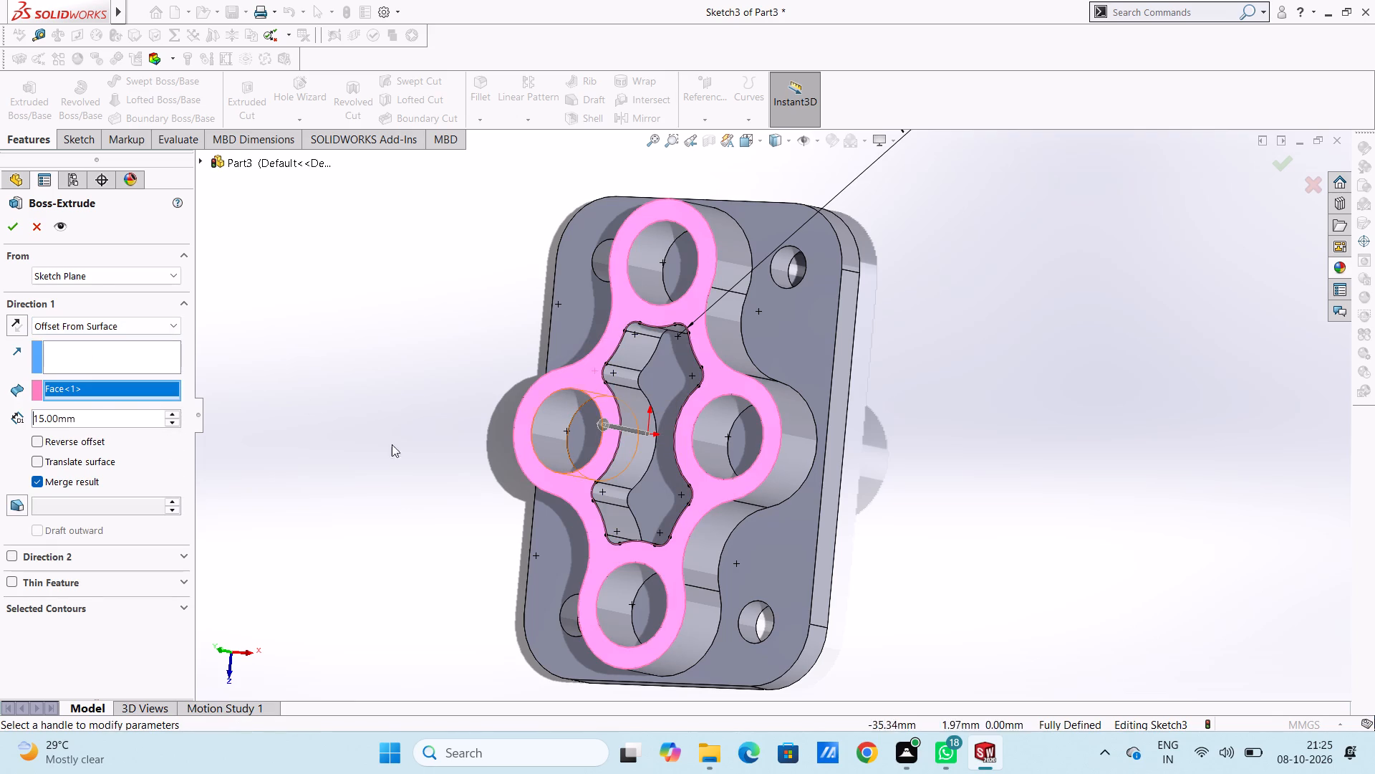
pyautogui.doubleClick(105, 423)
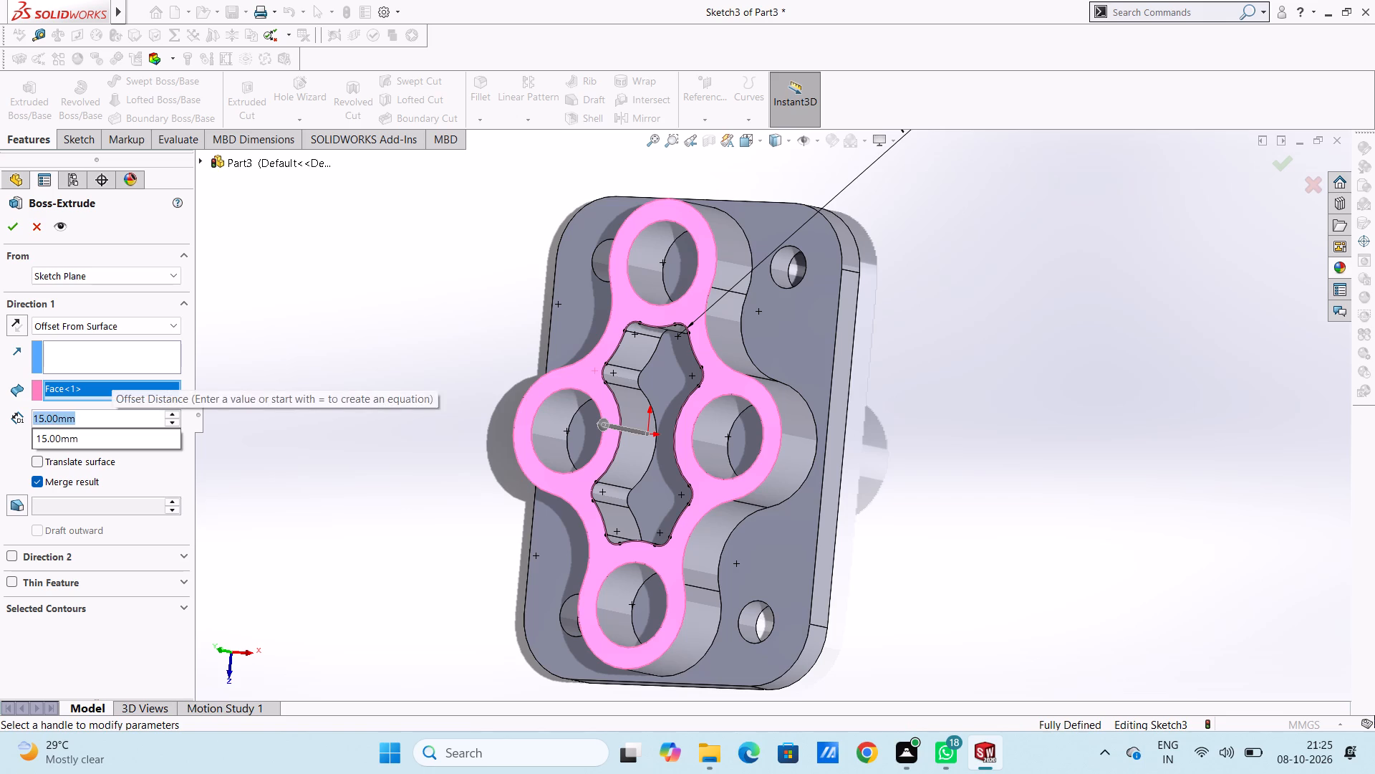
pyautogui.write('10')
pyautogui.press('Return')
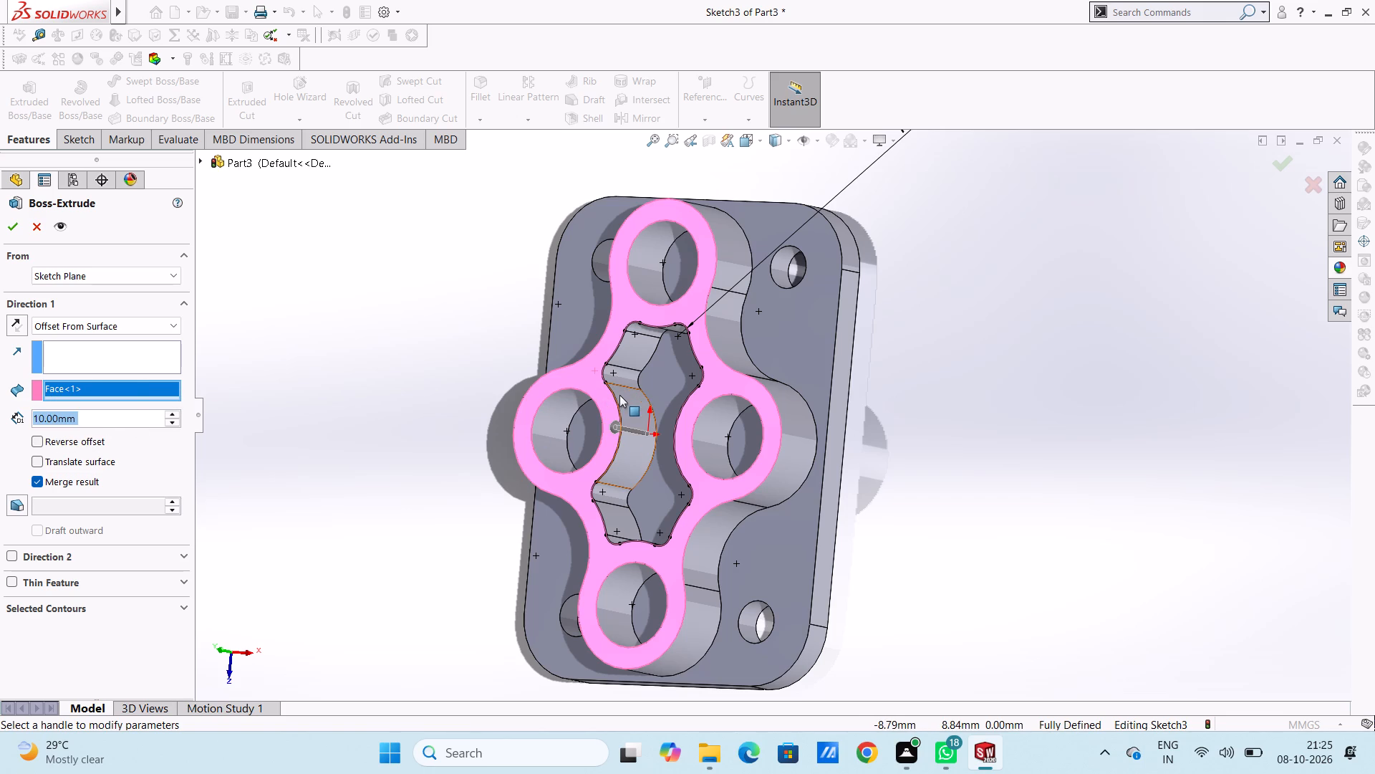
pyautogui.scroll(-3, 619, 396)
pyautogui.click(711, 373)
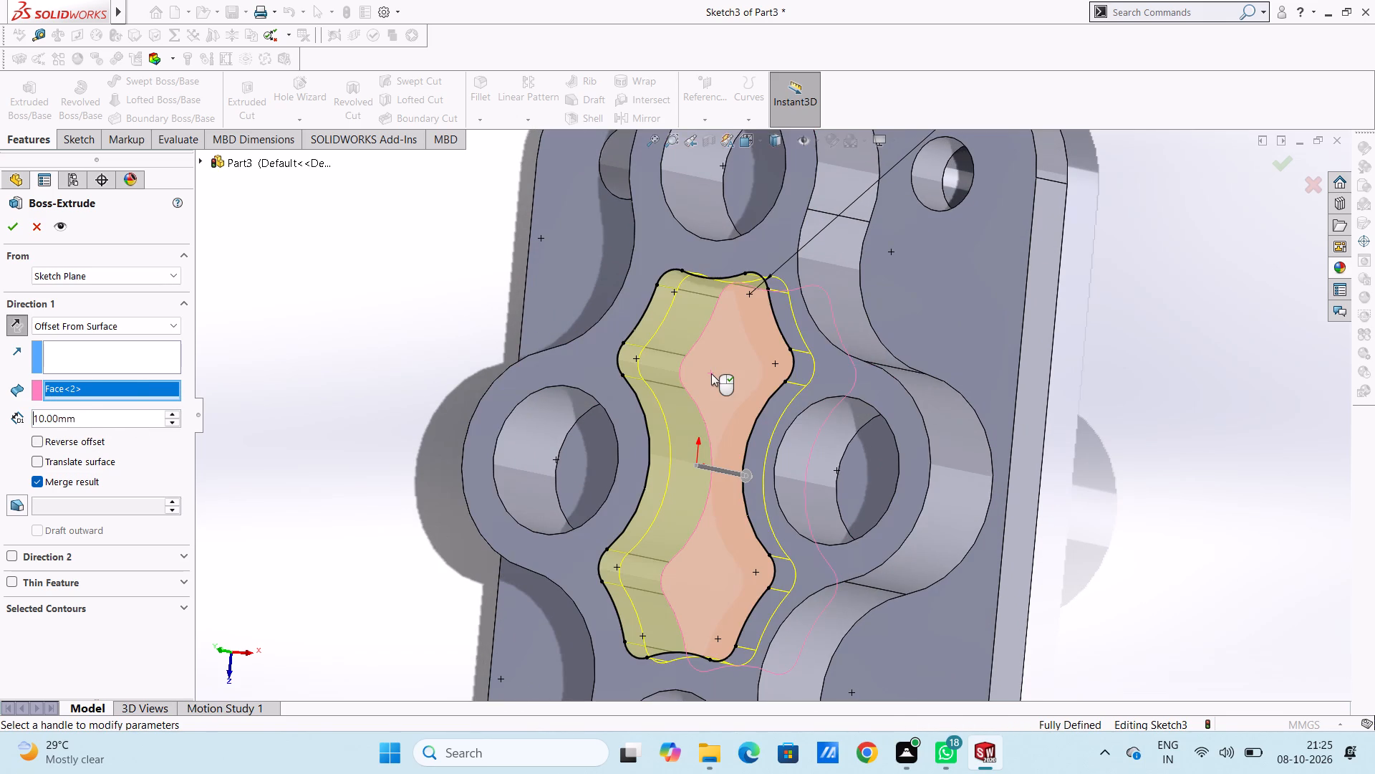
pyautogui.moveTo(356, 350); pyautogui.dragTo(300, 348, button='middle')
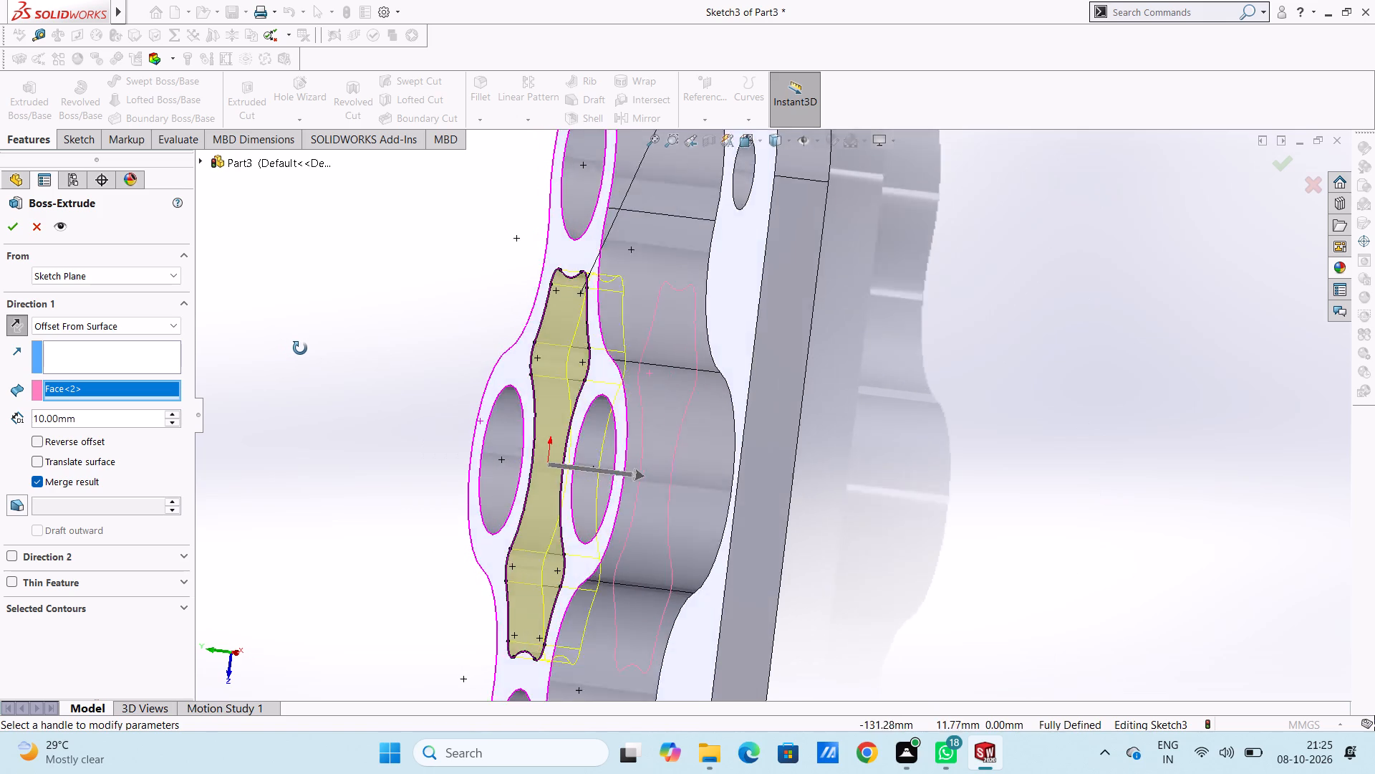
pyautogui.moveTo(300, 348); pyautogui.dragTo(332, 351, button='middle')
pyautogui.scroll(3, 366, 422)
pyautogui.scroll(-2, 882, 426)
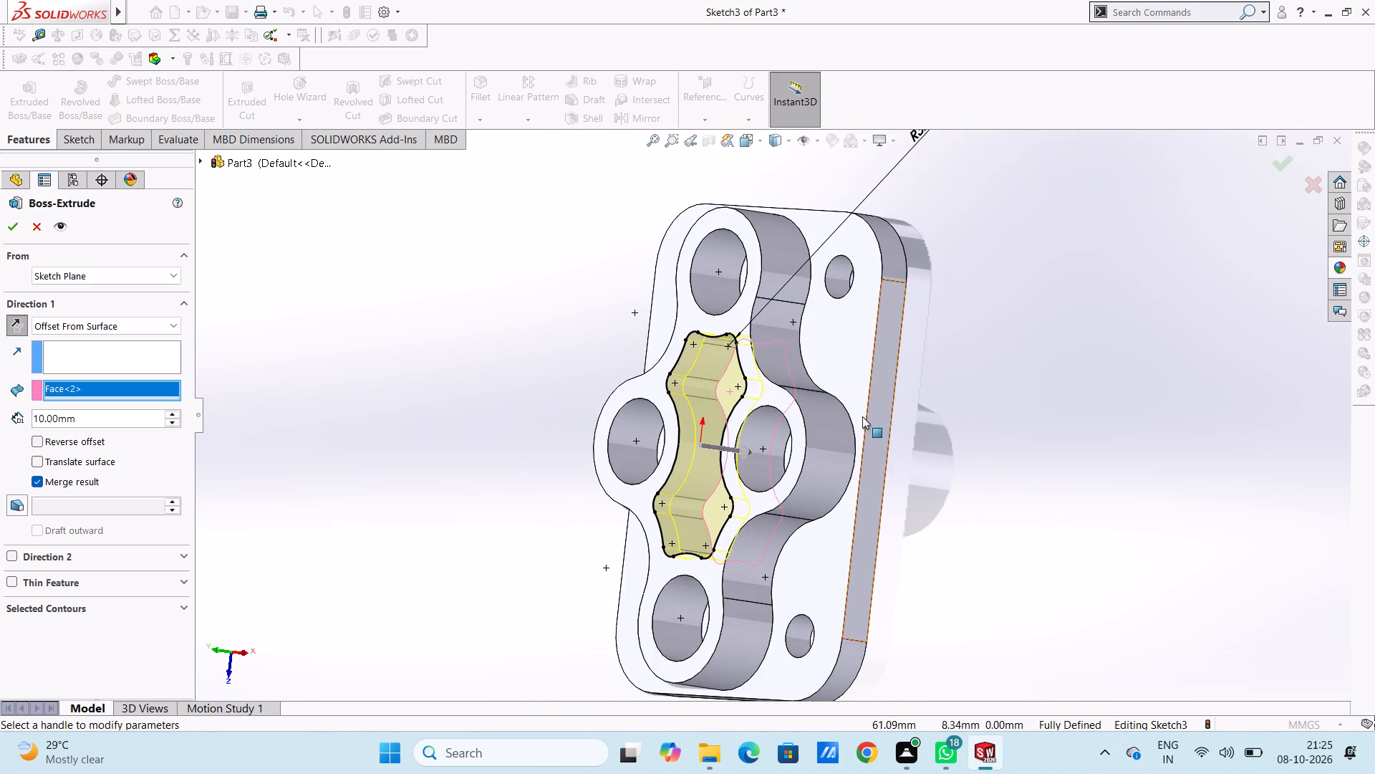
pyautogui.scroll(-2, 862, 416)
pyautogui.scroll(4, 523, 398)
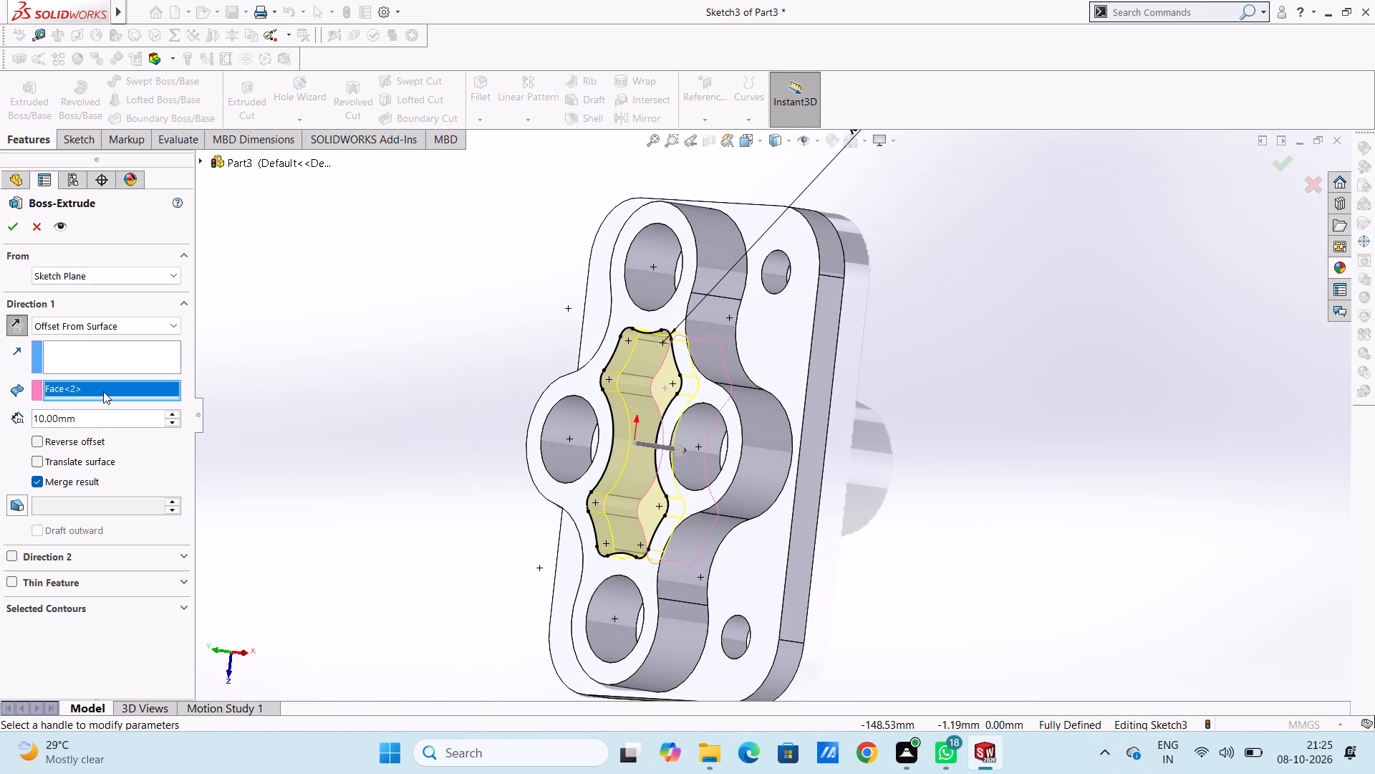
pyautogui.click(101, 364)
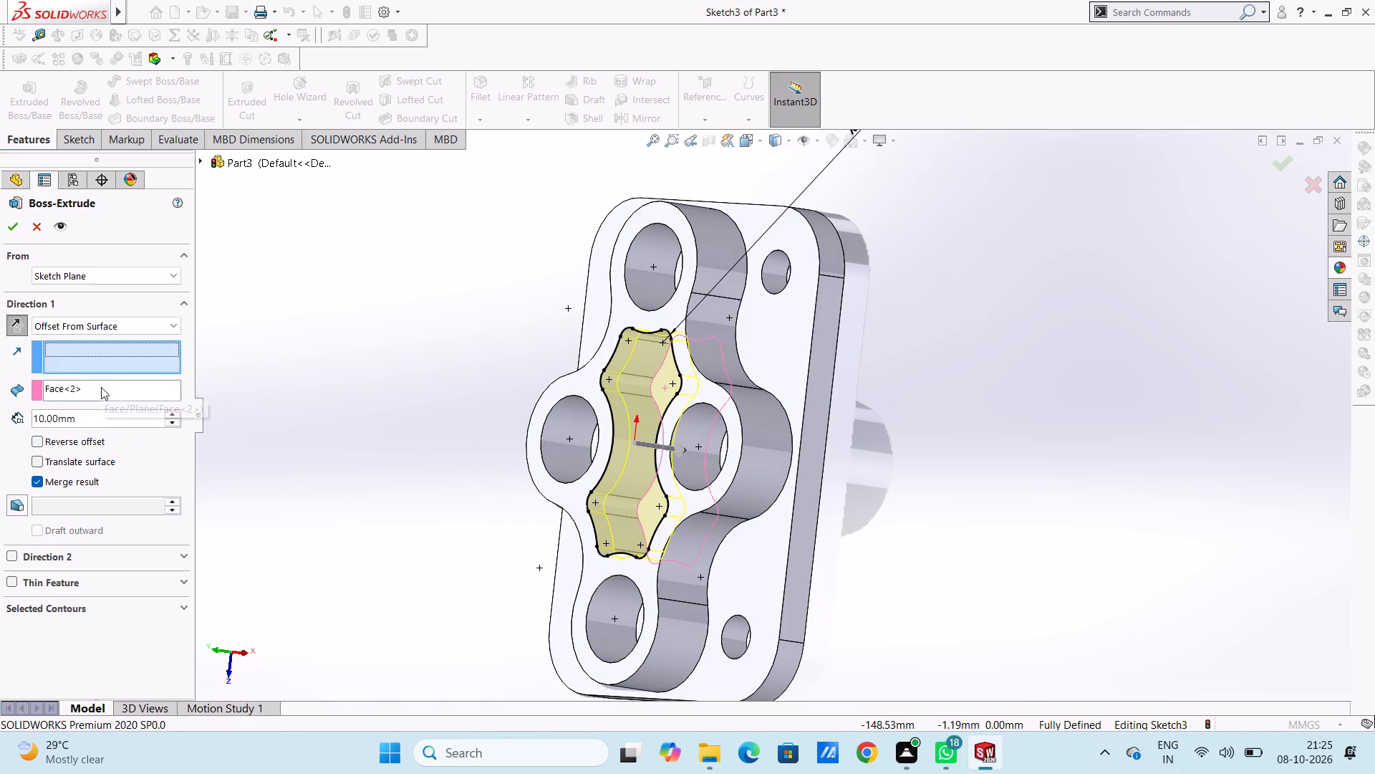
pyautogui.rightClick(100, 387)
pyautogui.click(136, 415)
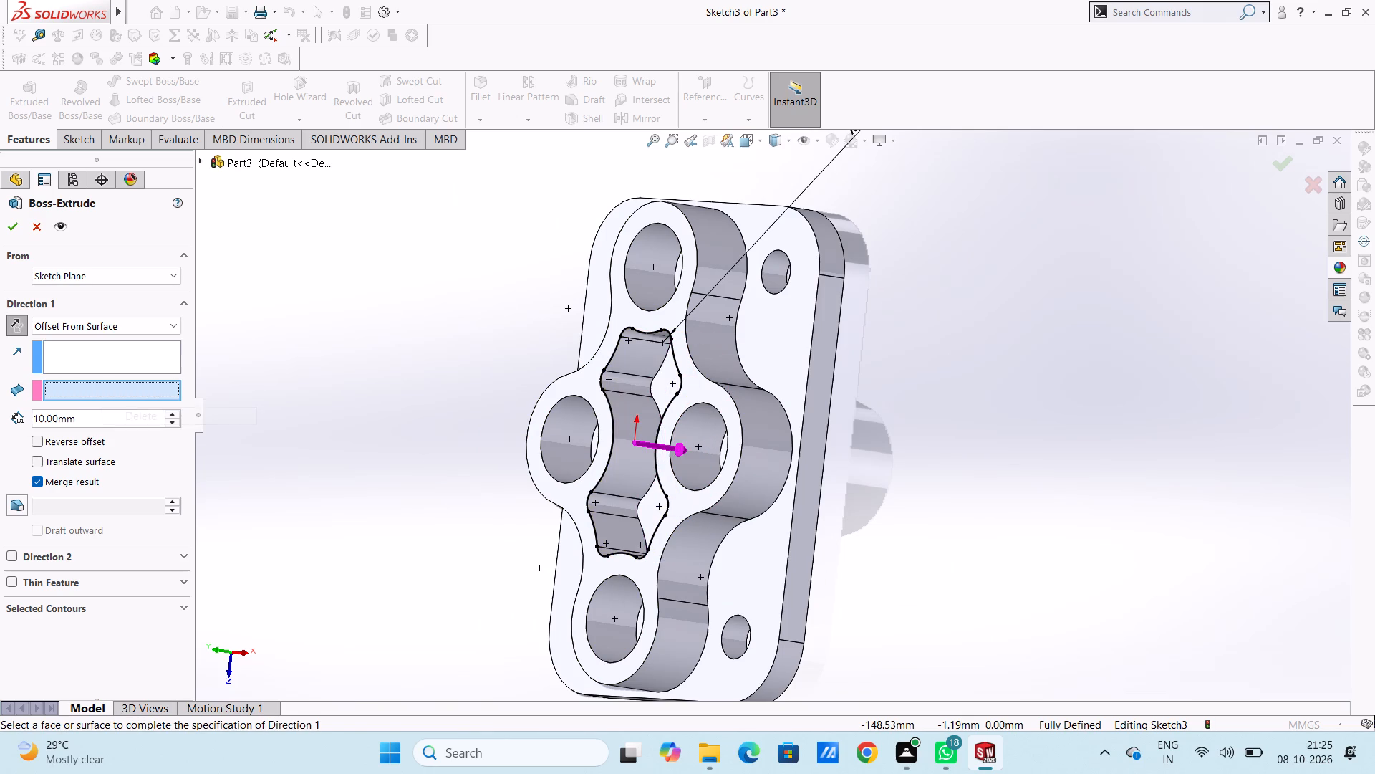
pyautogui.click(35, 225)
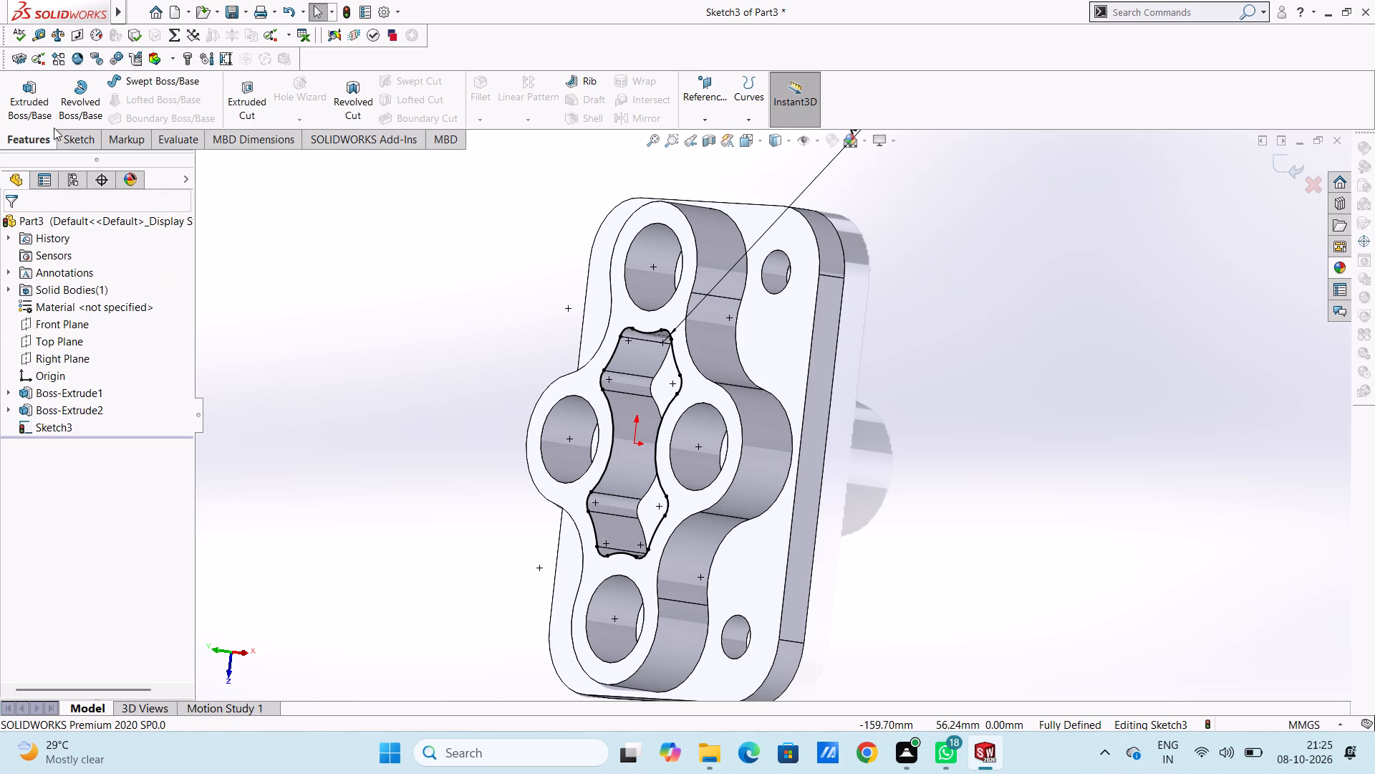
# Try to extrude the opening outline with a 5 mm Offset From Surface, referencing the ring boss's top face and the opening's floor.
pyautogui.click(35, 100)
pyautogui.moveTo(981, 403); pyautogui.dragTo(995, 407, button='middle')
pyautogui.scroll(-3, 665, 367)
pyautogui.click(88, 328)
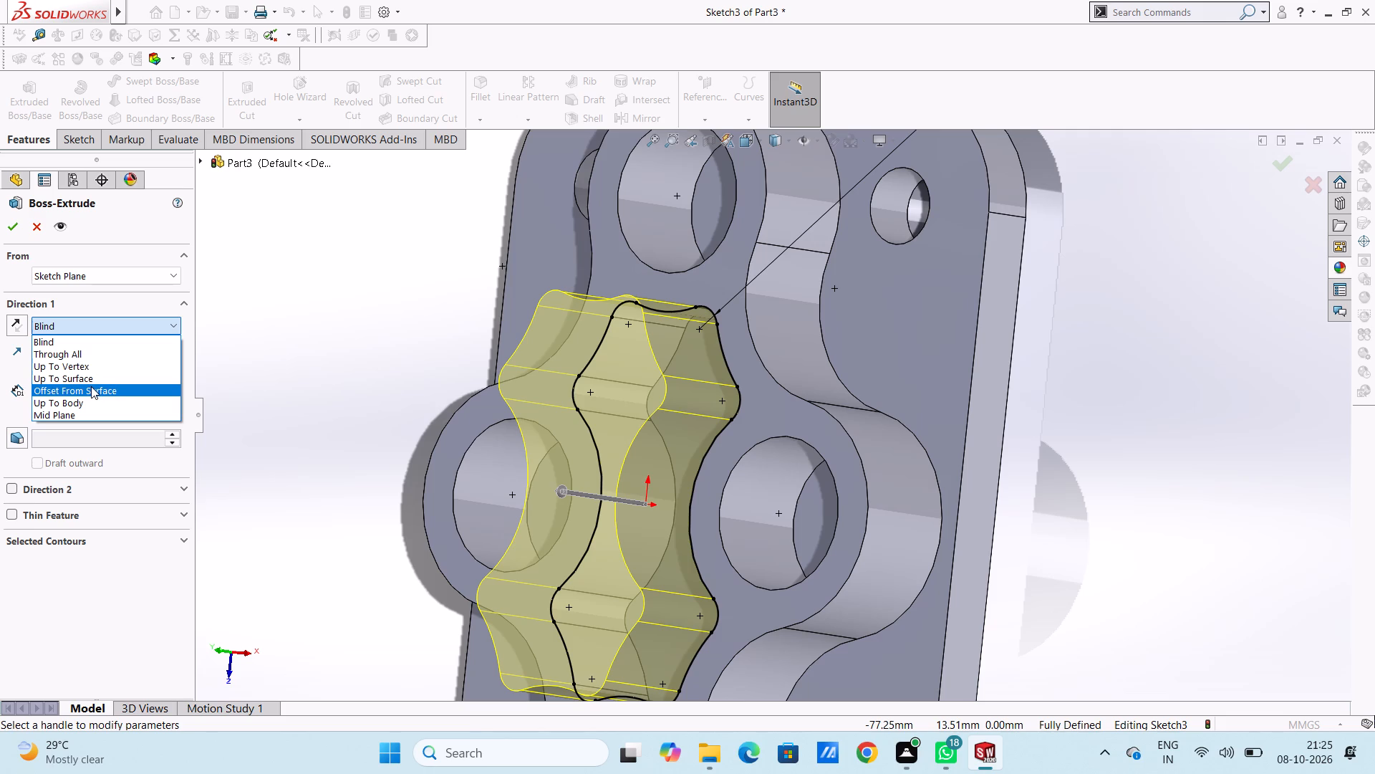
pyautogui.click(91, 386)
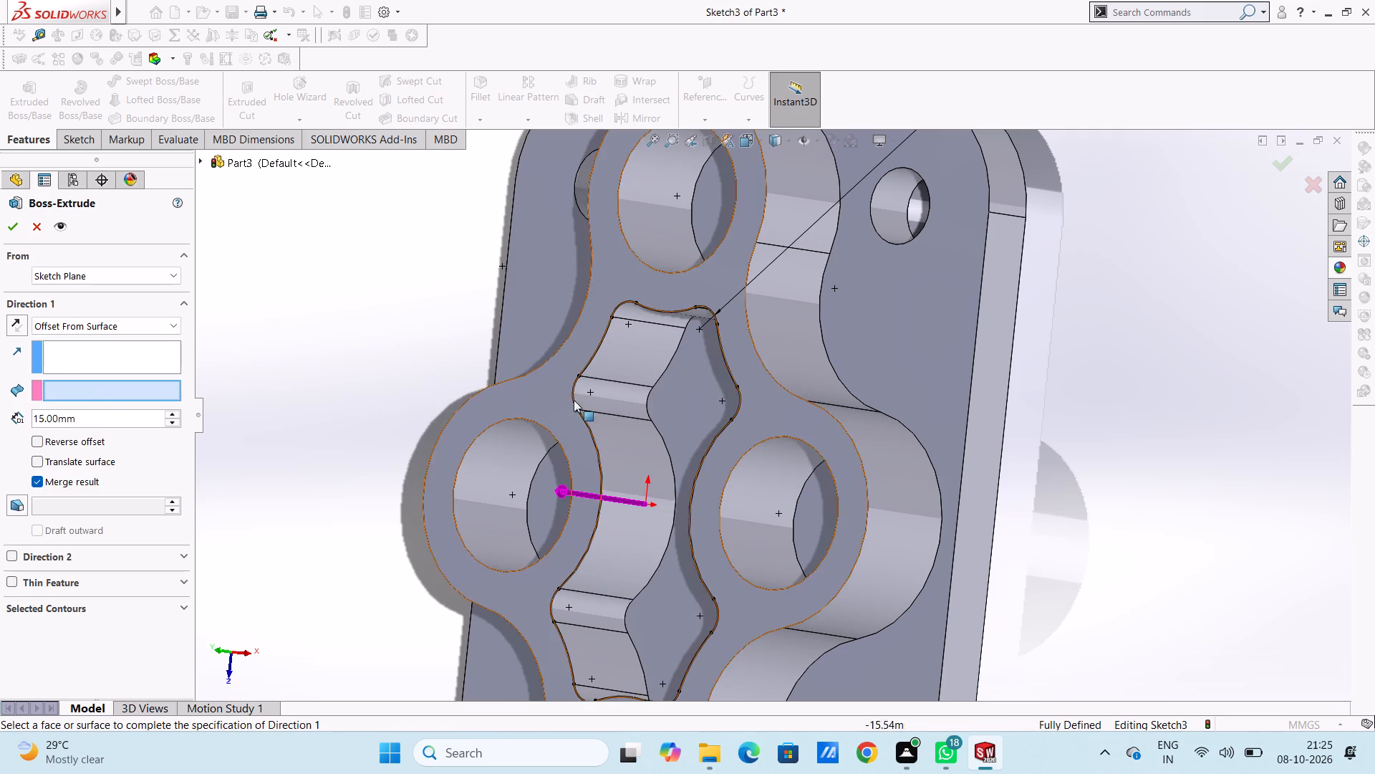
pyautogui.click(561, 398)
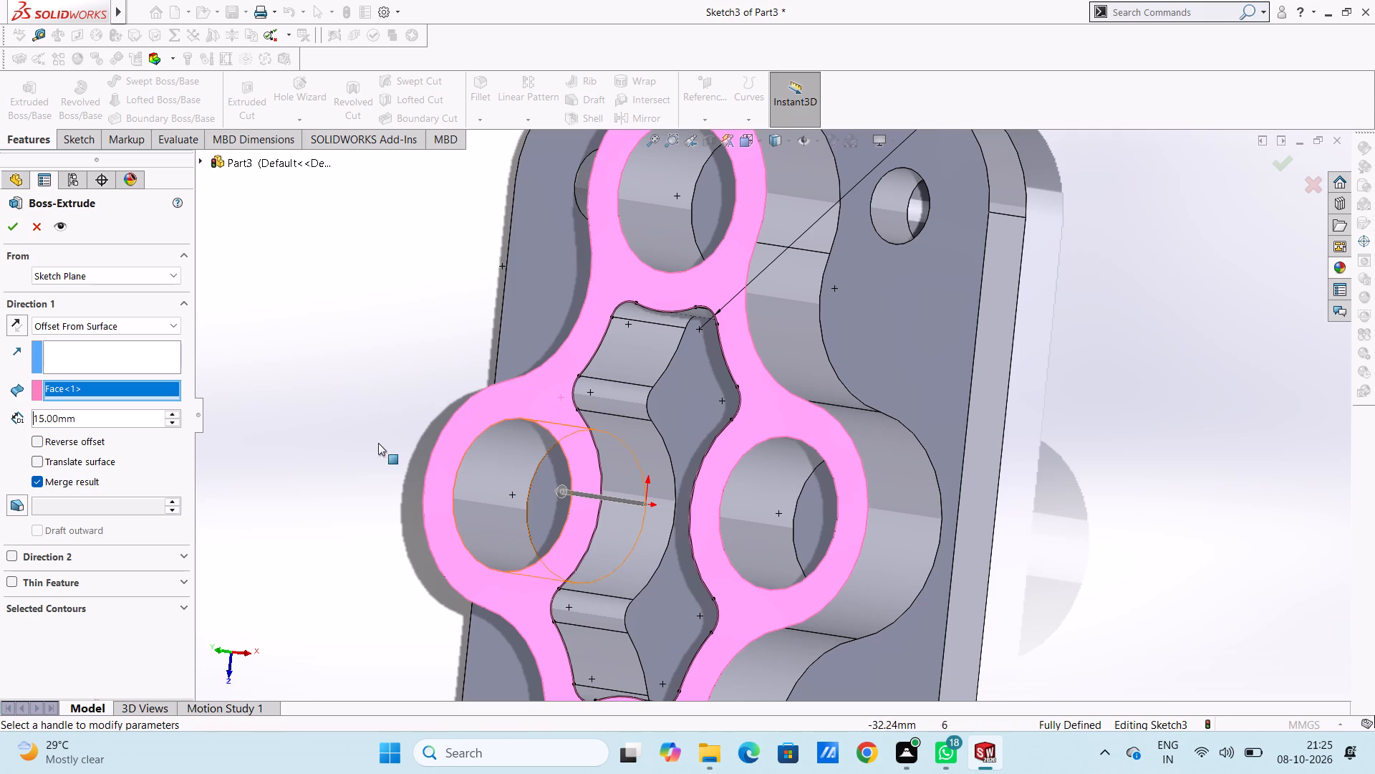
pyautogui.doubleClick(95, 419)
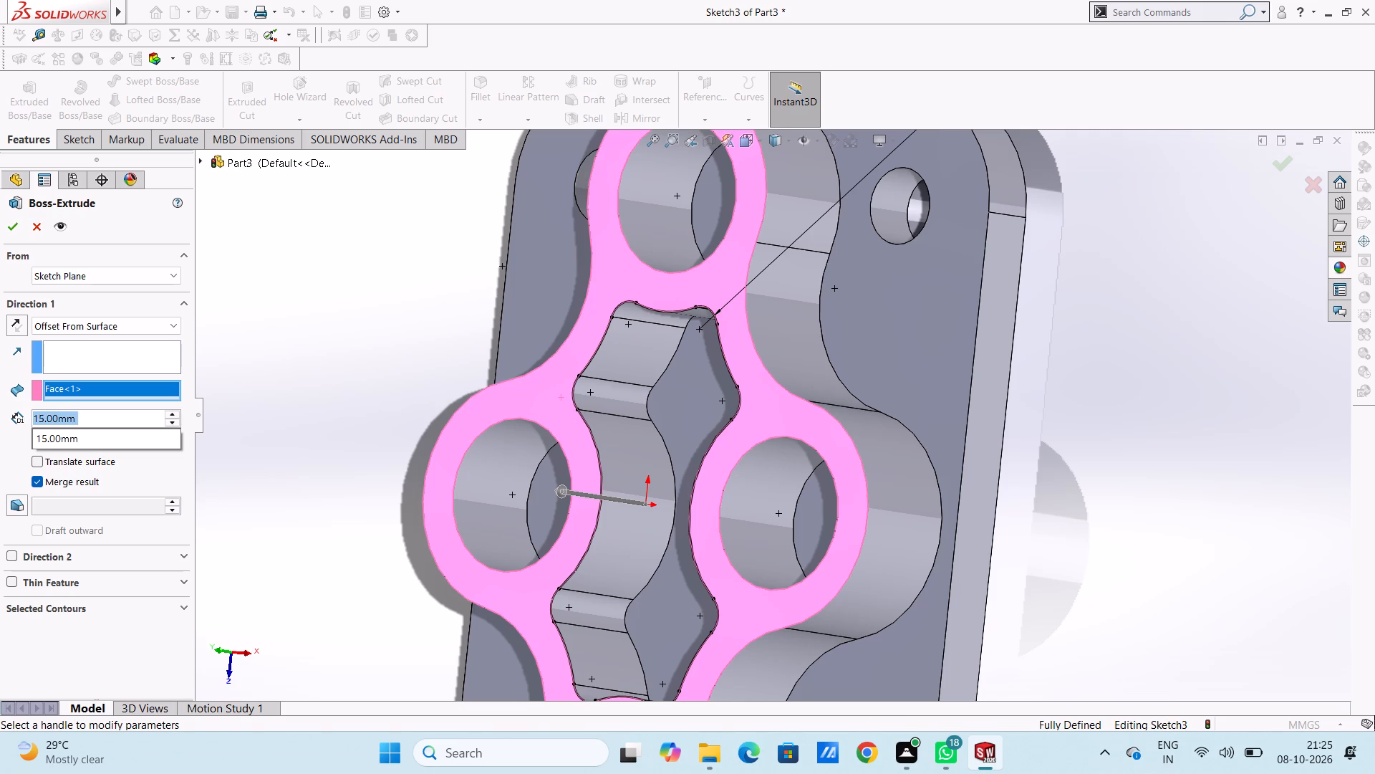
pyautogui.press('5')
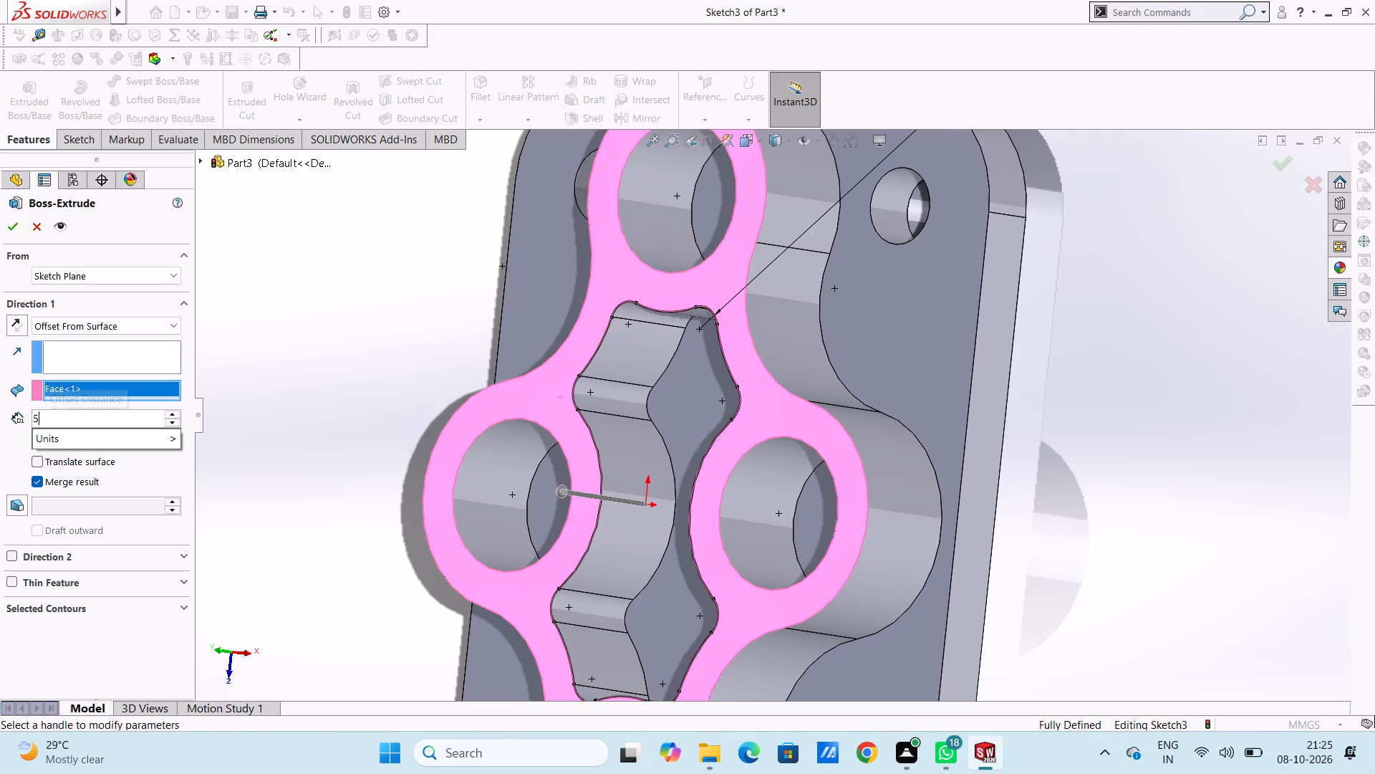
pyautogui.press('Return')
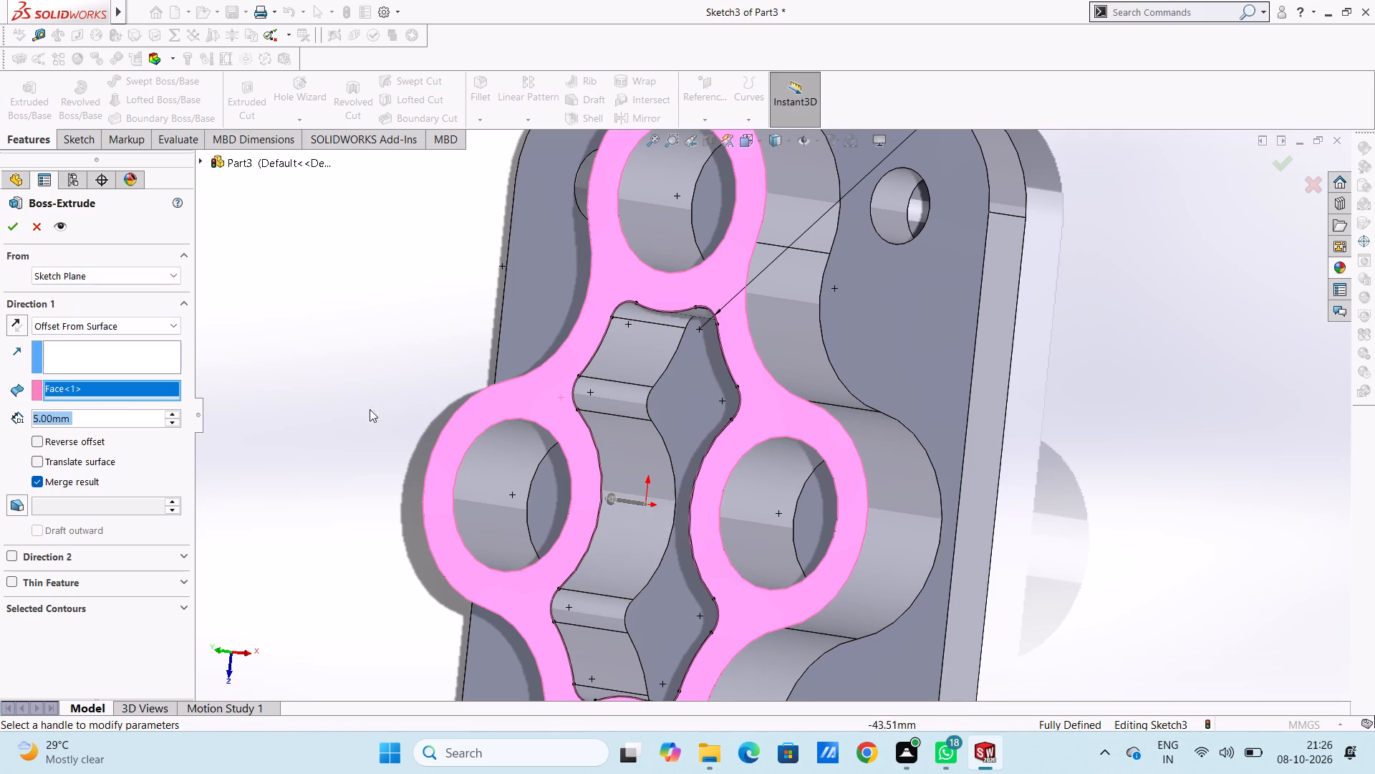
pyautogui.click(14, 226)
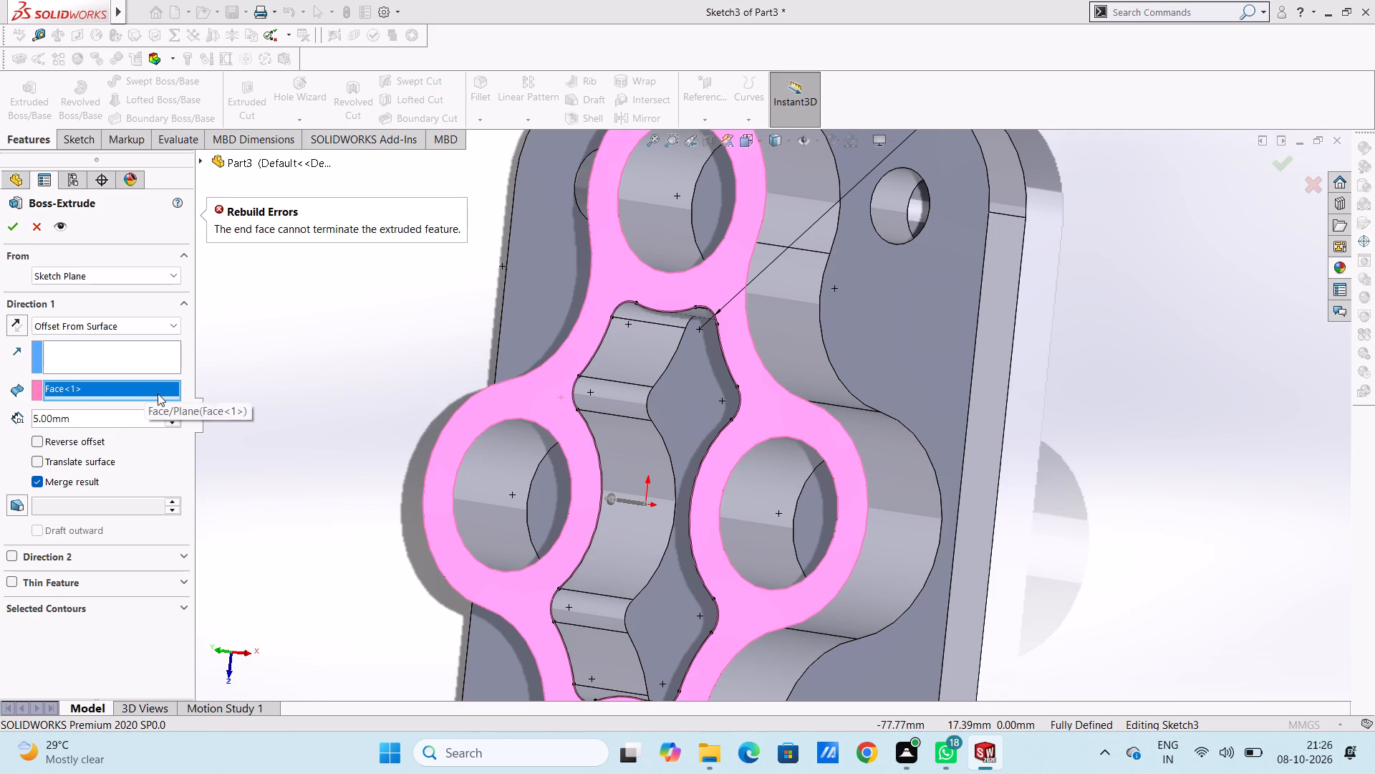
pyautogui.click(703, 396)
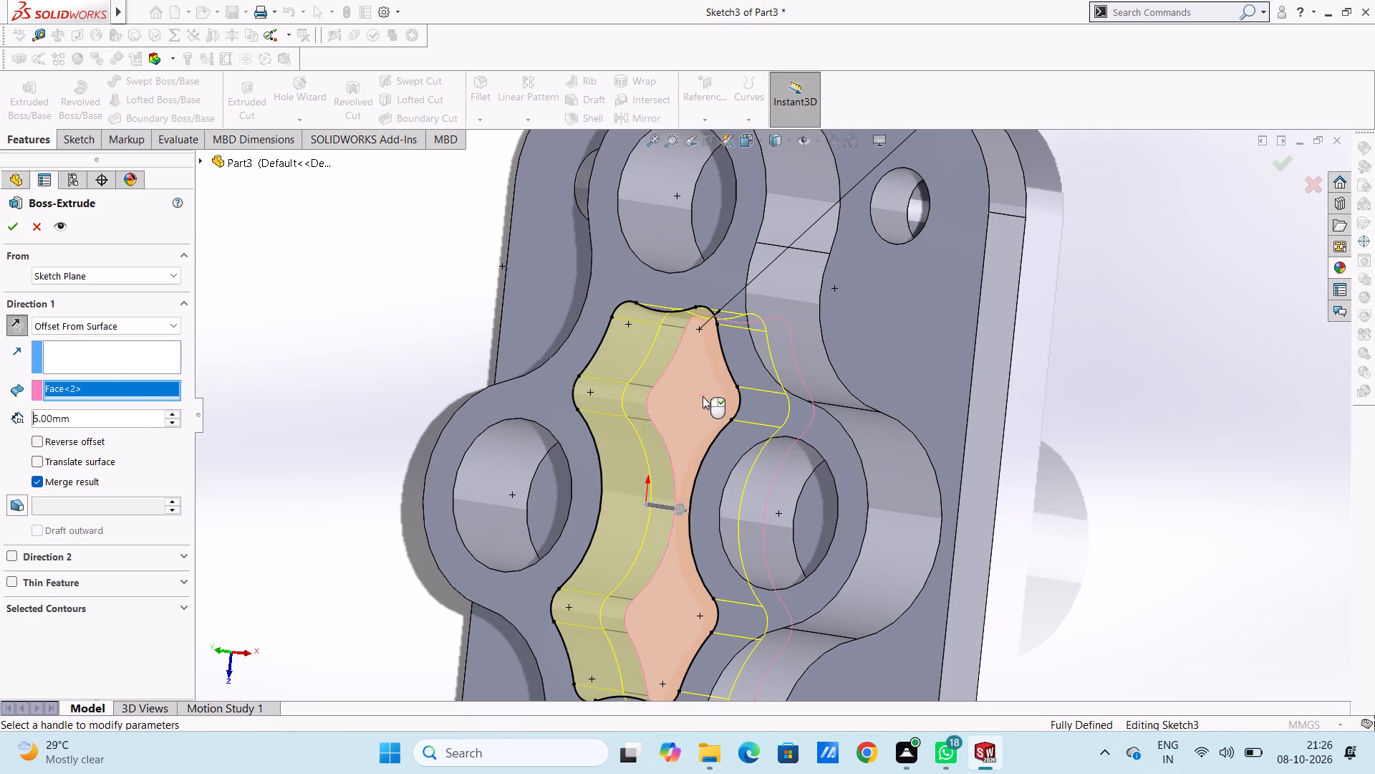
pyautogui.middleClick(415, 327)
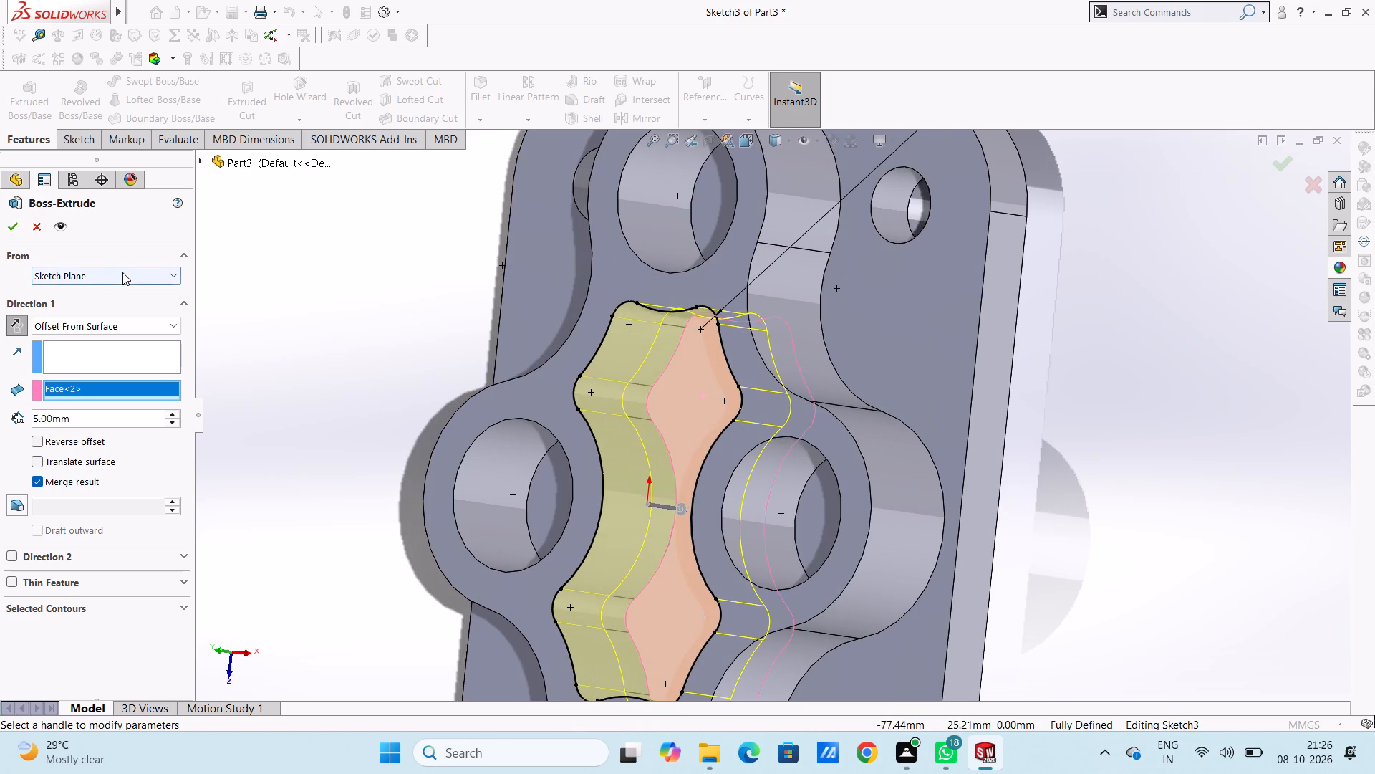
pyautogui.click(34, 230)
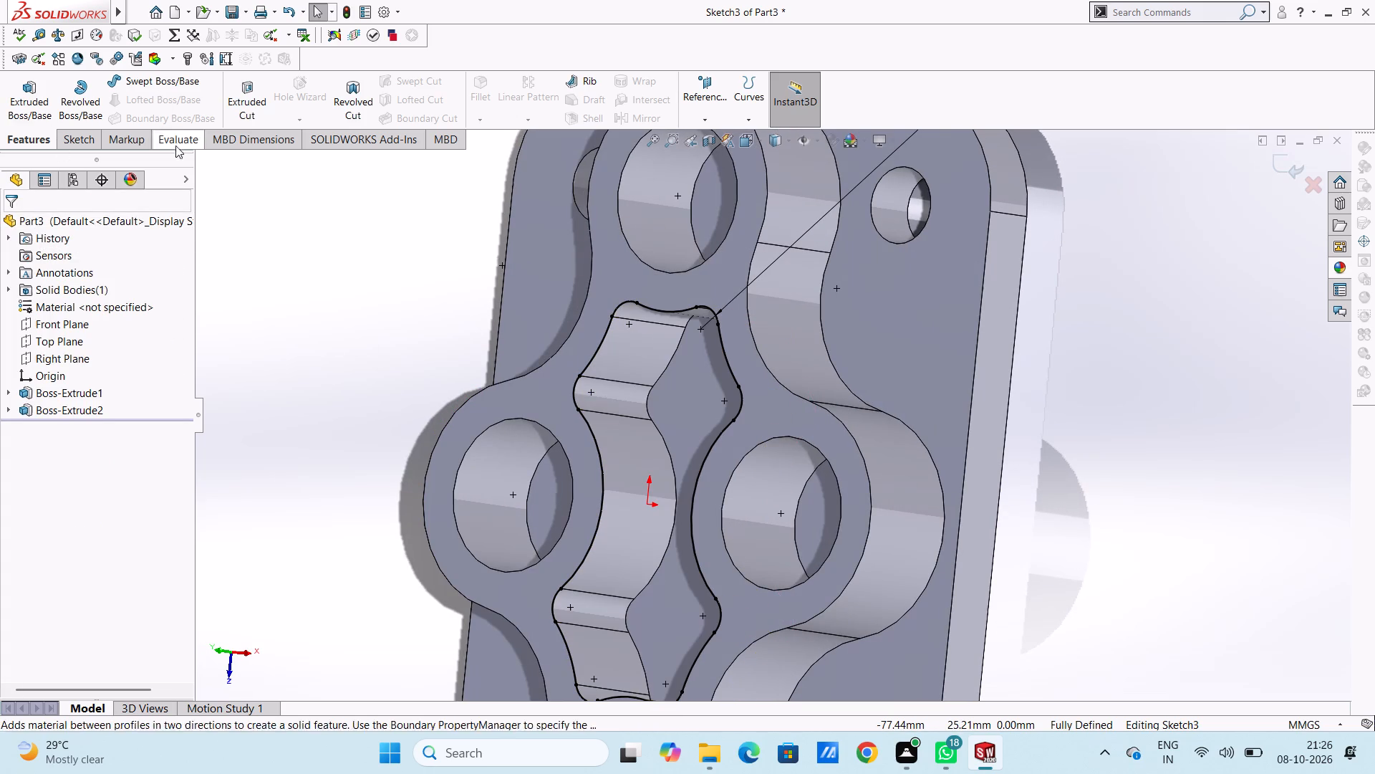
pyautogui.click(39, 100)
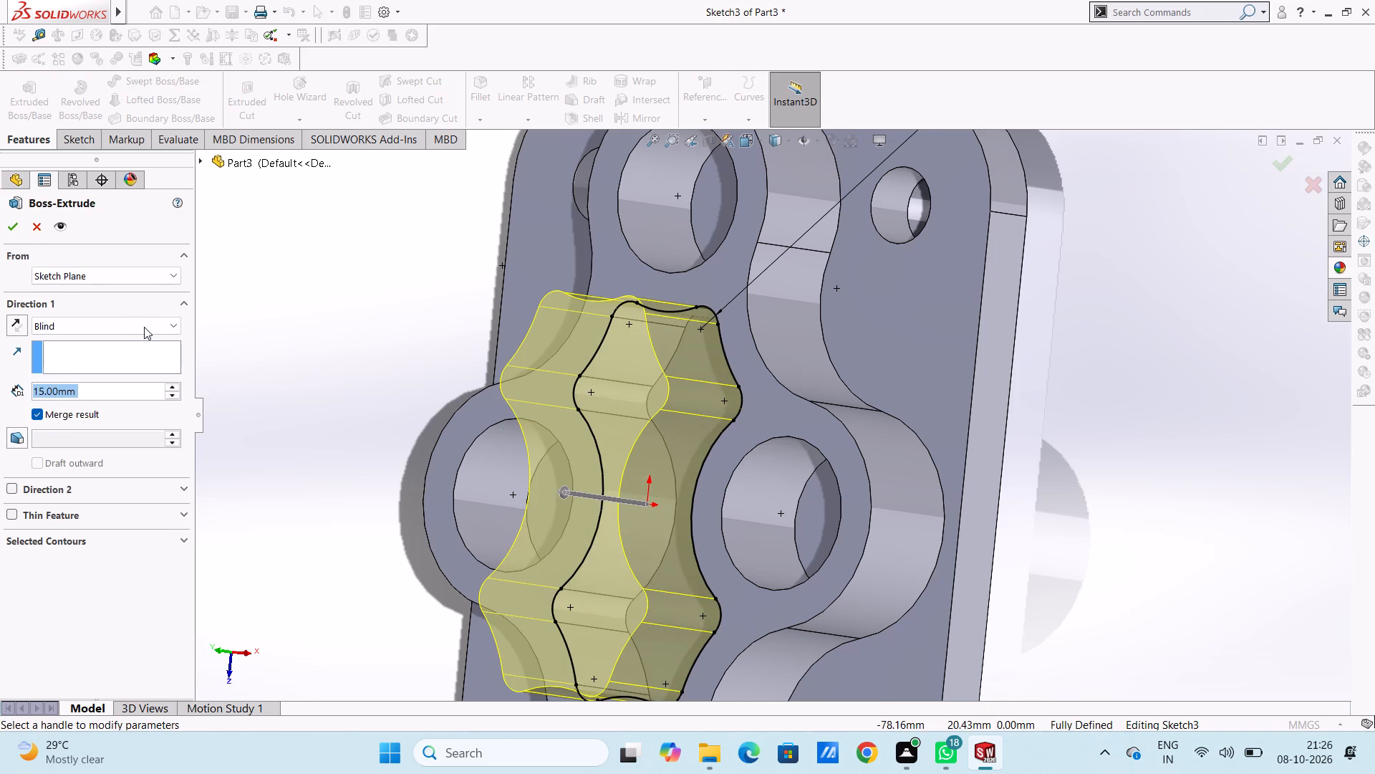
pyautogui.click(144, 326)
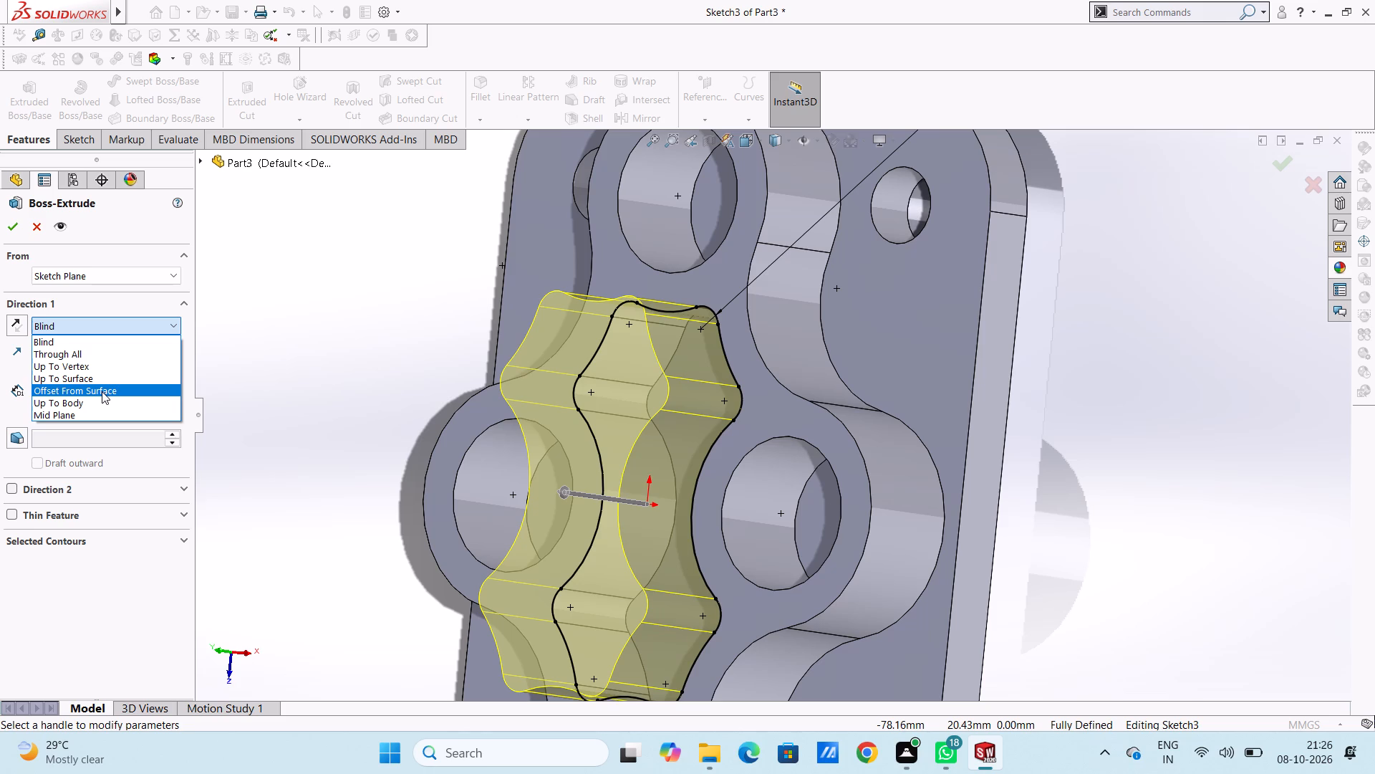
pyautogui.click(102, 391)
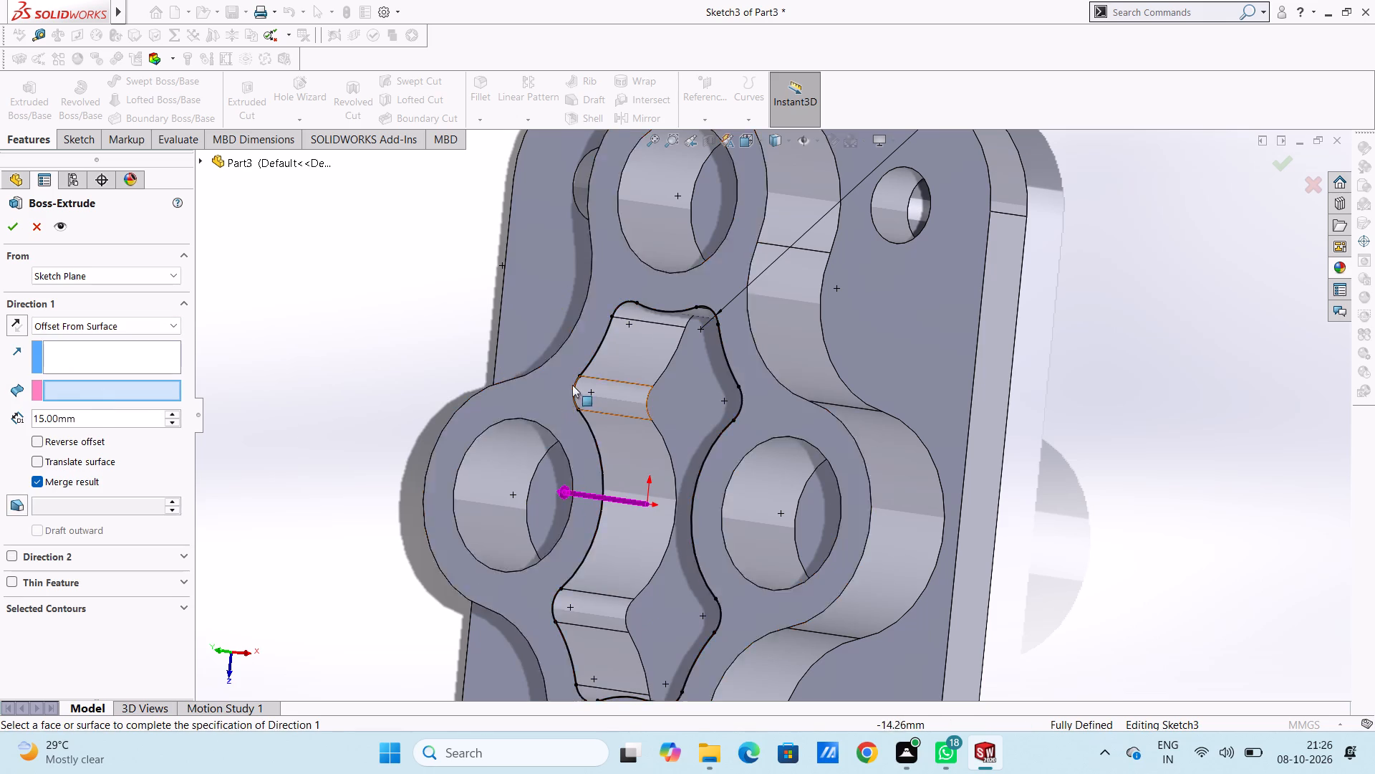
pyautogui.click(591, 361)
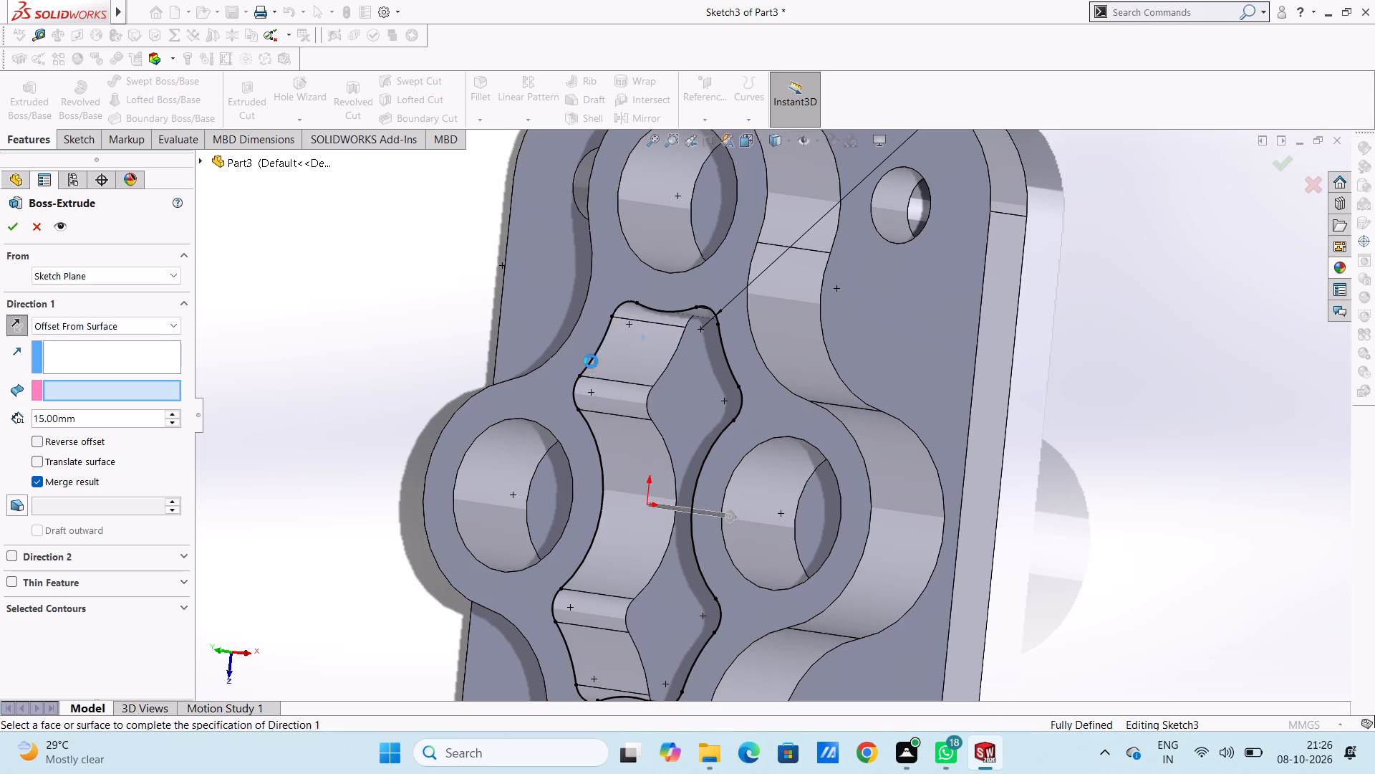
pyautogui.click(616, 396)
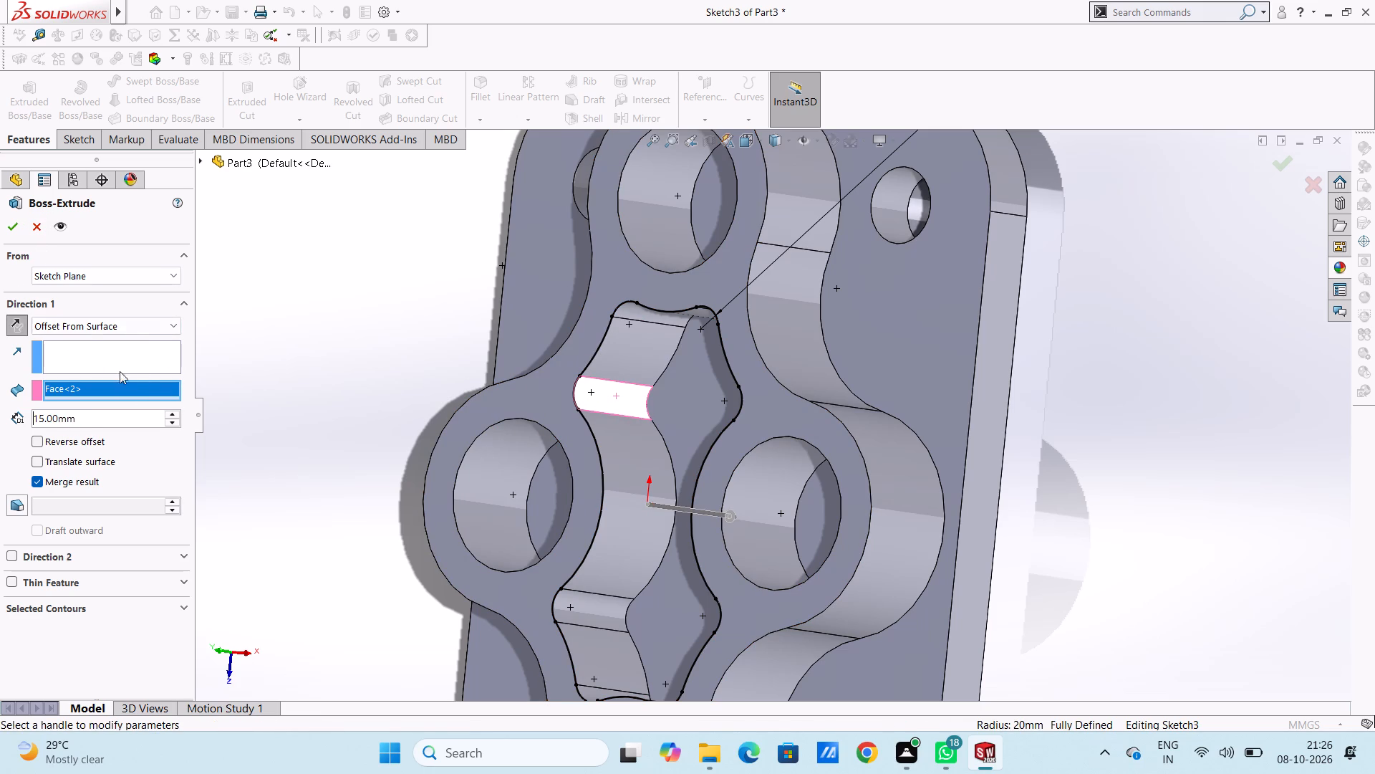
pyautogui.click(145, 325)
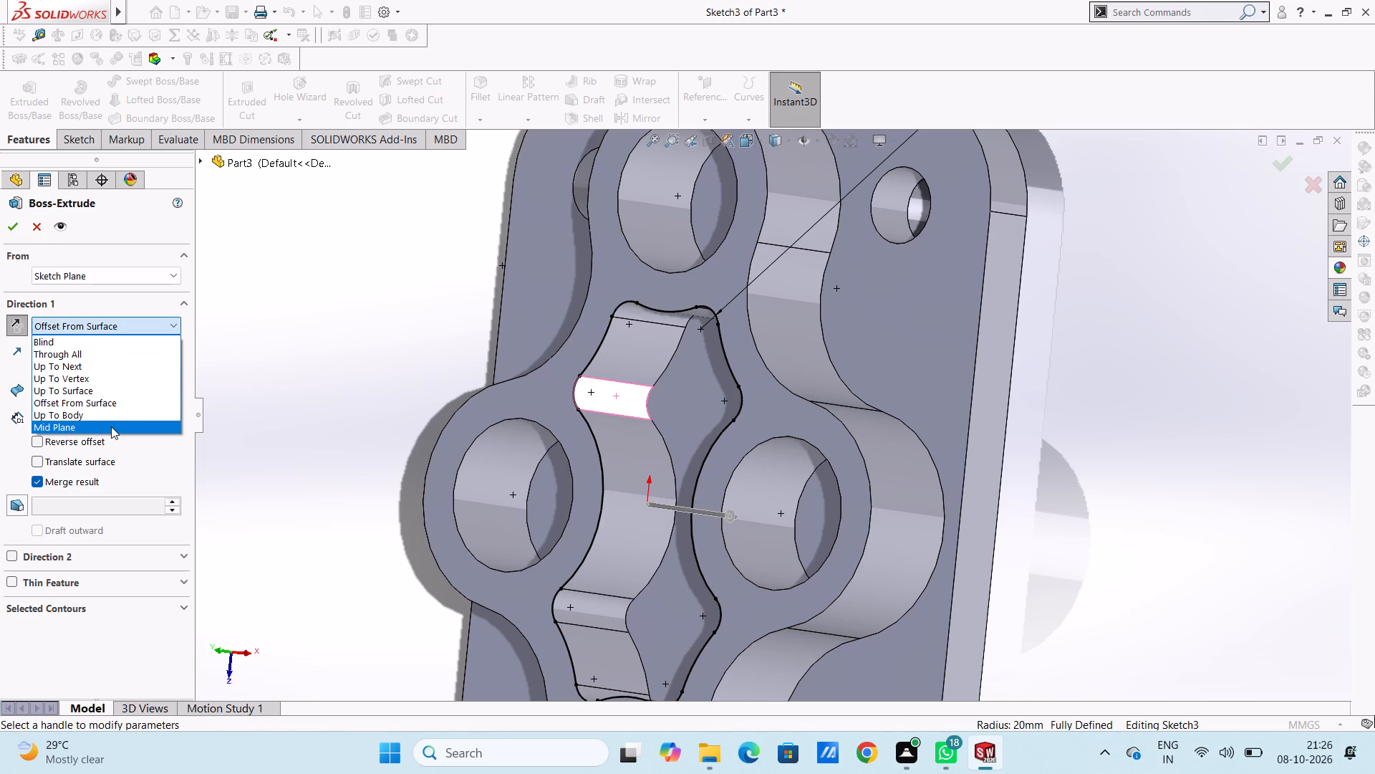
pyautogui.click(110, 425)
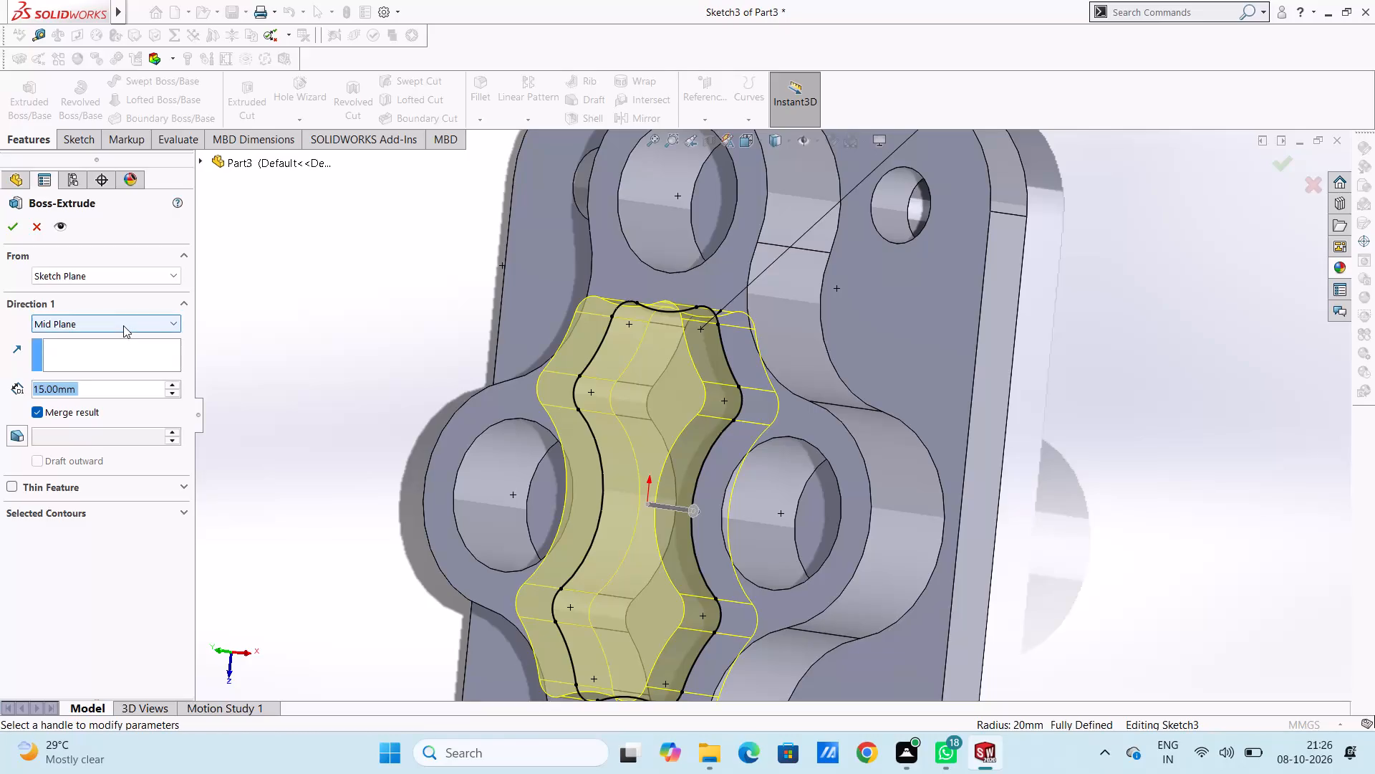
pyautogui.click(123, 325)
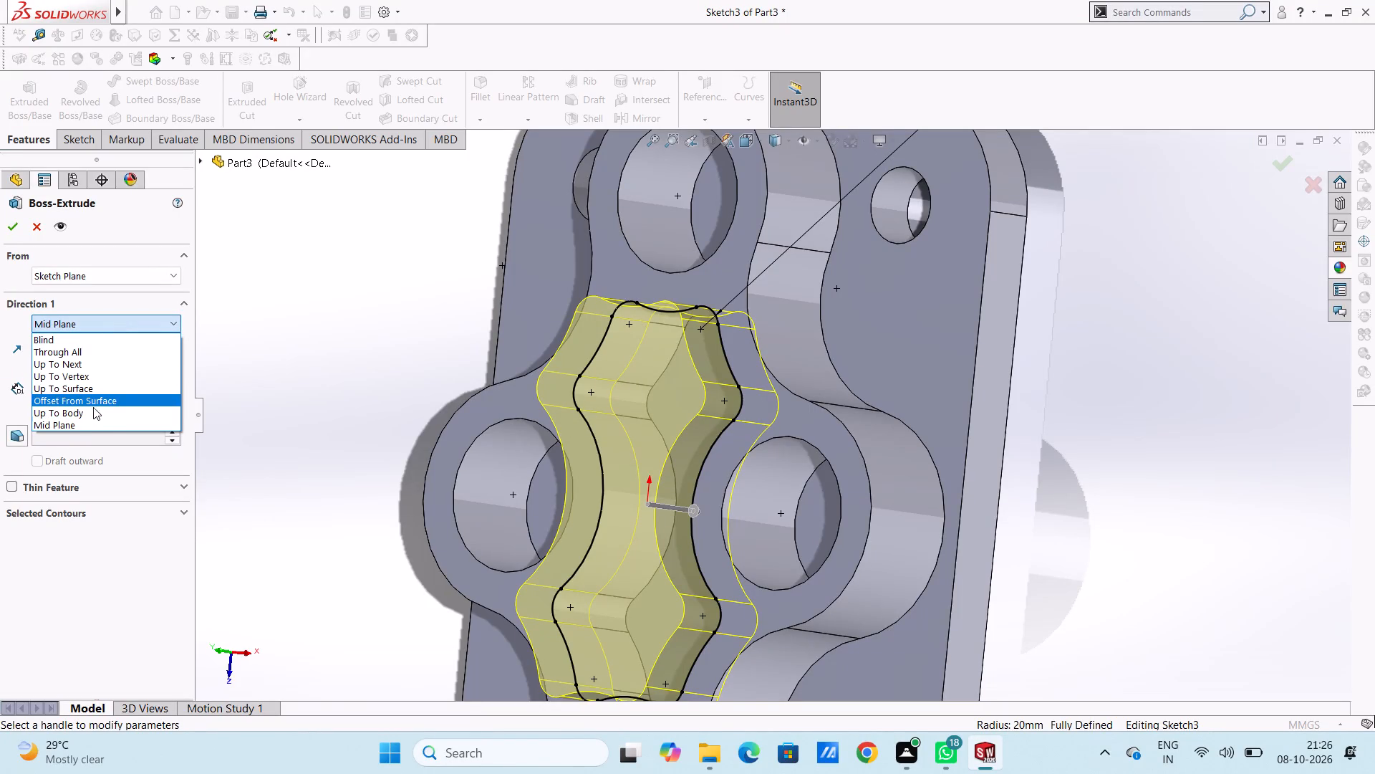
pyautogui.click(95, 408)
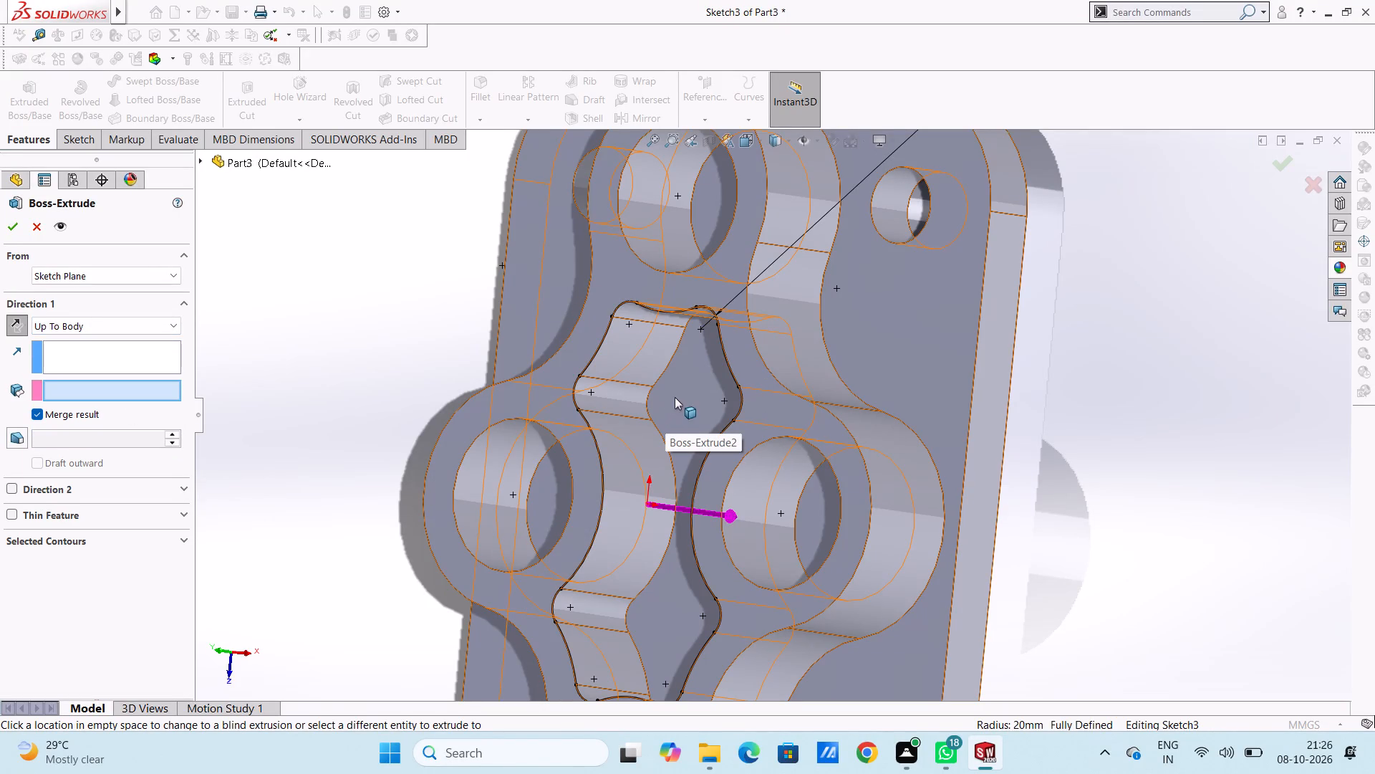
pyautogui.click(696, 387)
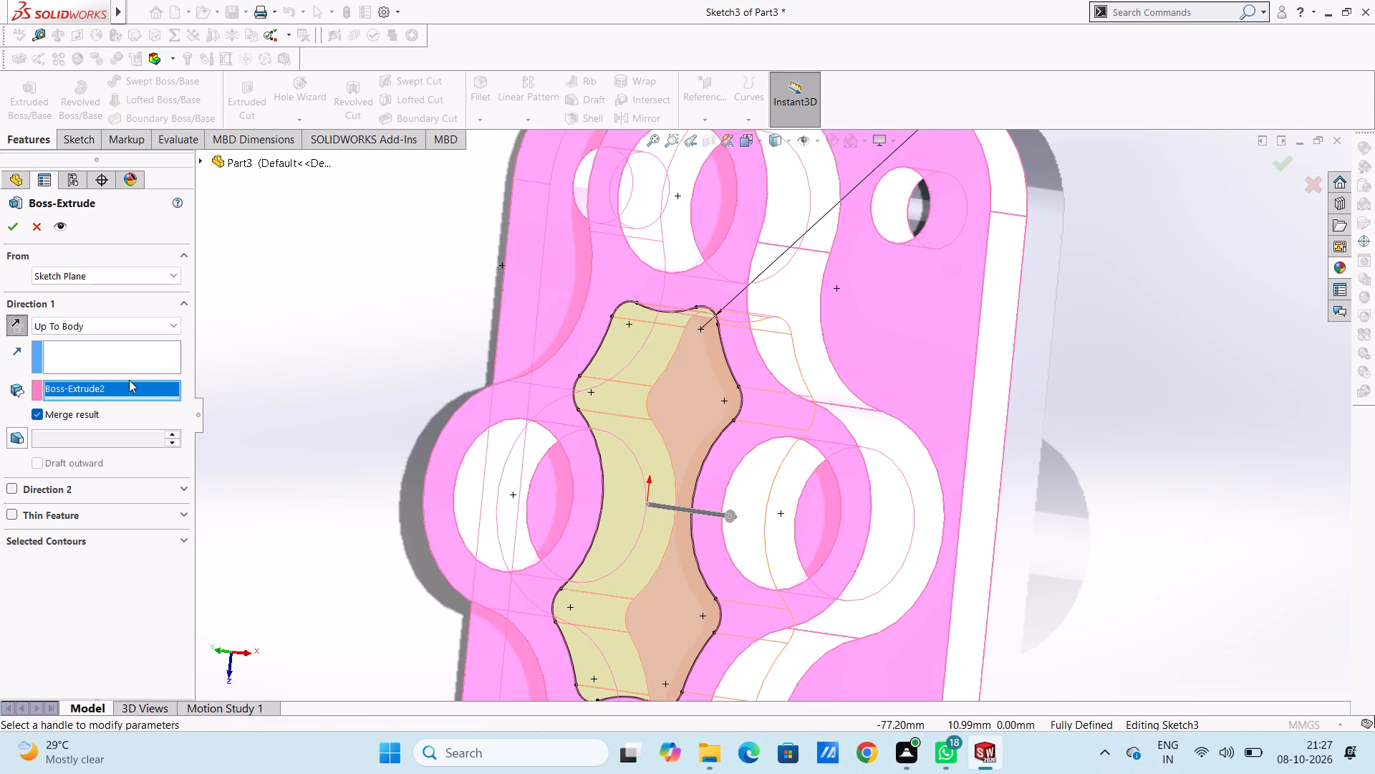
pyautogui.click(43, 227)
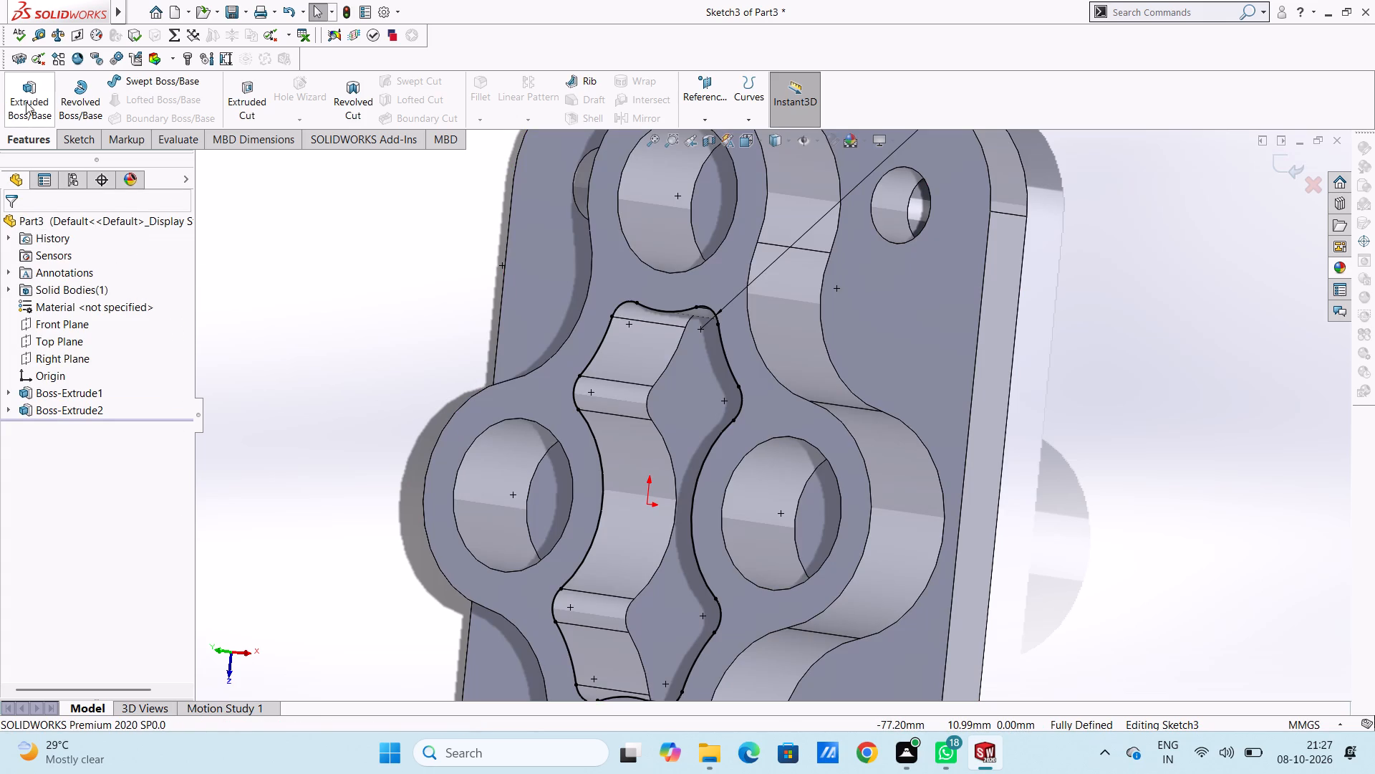
# Extrude the opening outline blind 15 mm in the reversed direction, into the opening, merged with the body.
pyautogui.click(34, 99)
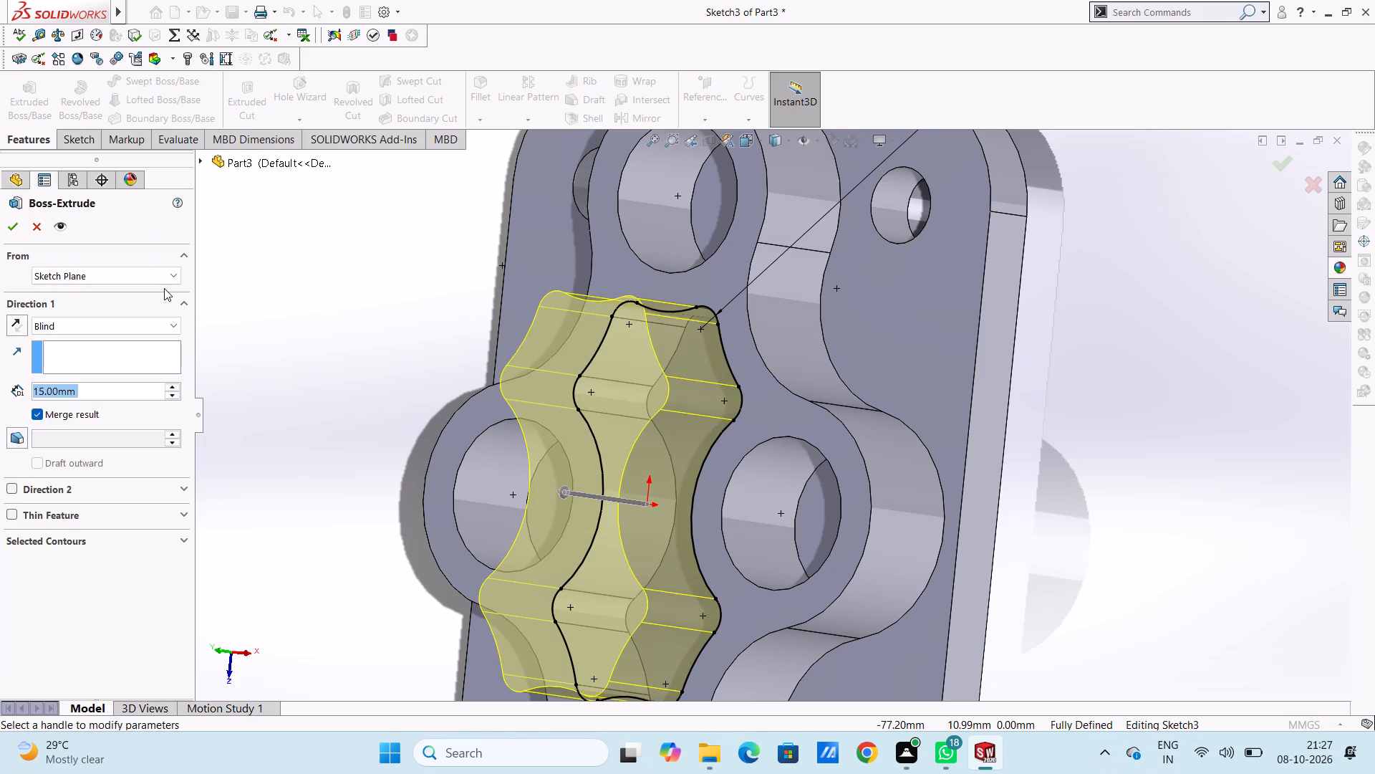
pyautogui.click(140, 328)
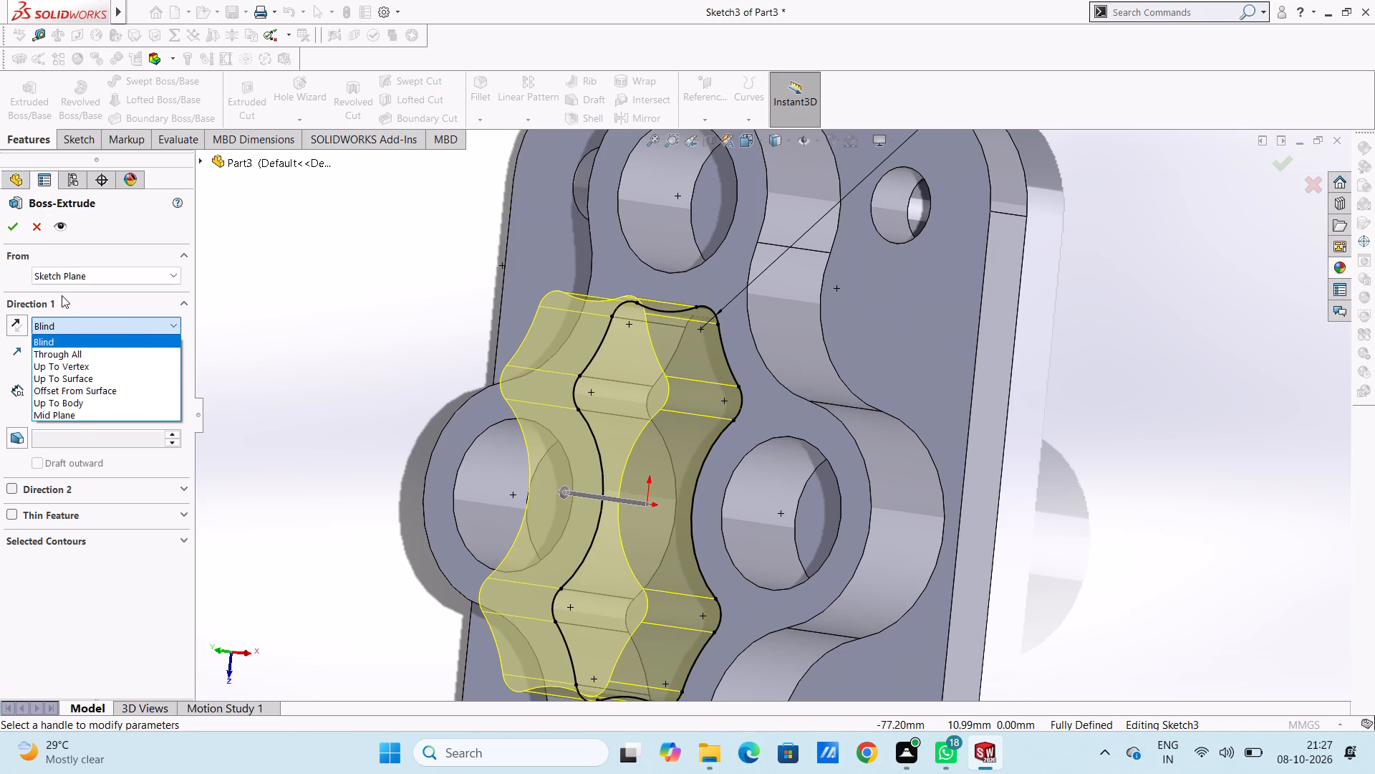
pyautogui.click(254, 429)
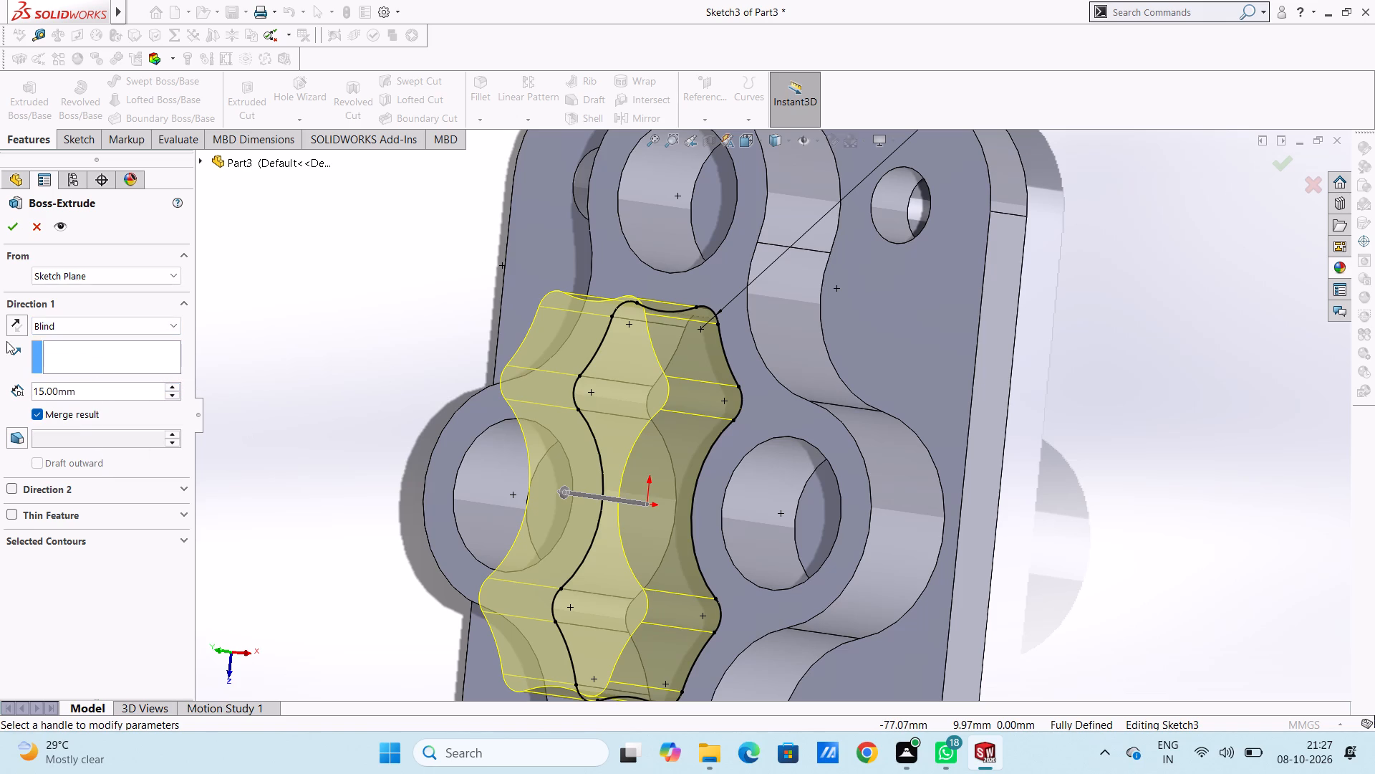
pyautogui.click(11, 323)
pyautogui.click(12, 226)
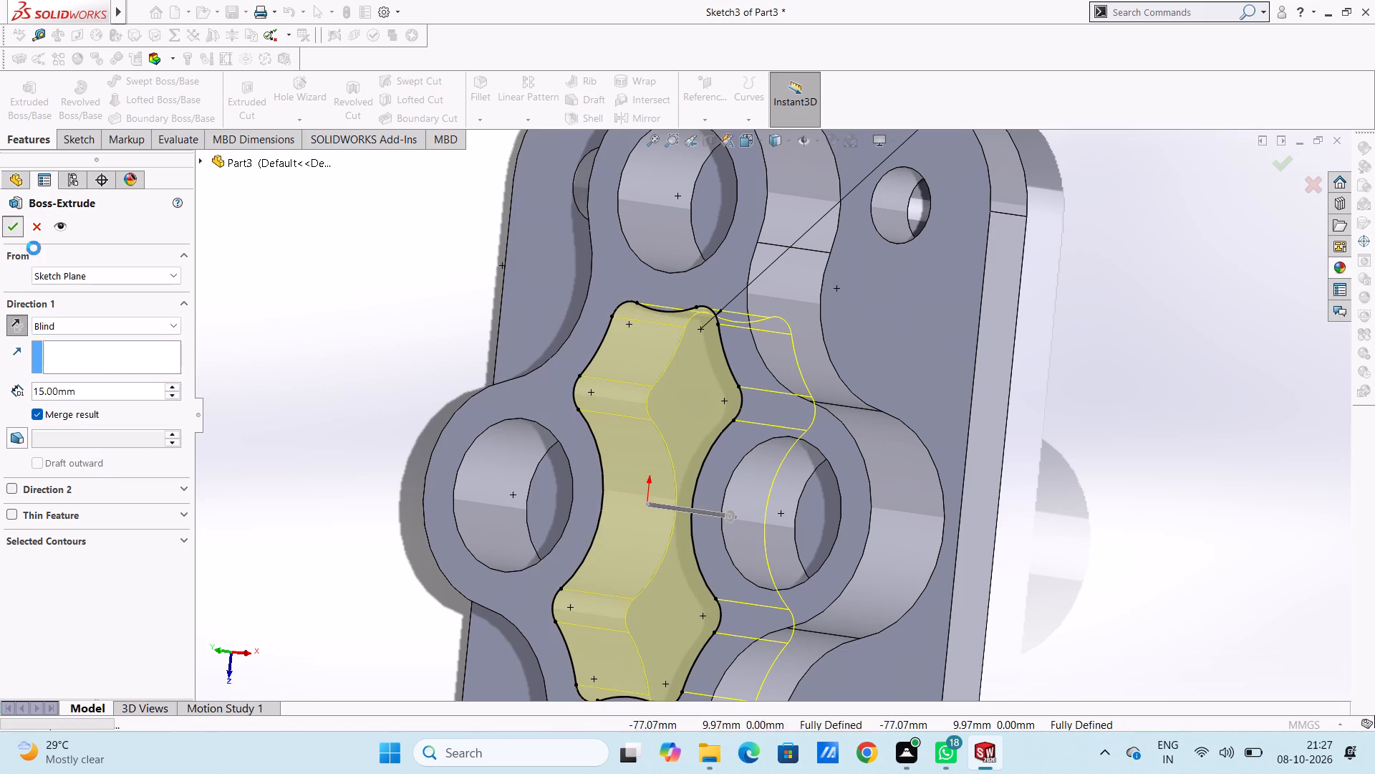
pyautogui.click(291, 319)
pyautogui.moveTo(298, 322); pyautogui.dragTo(311, 322, button='middle')
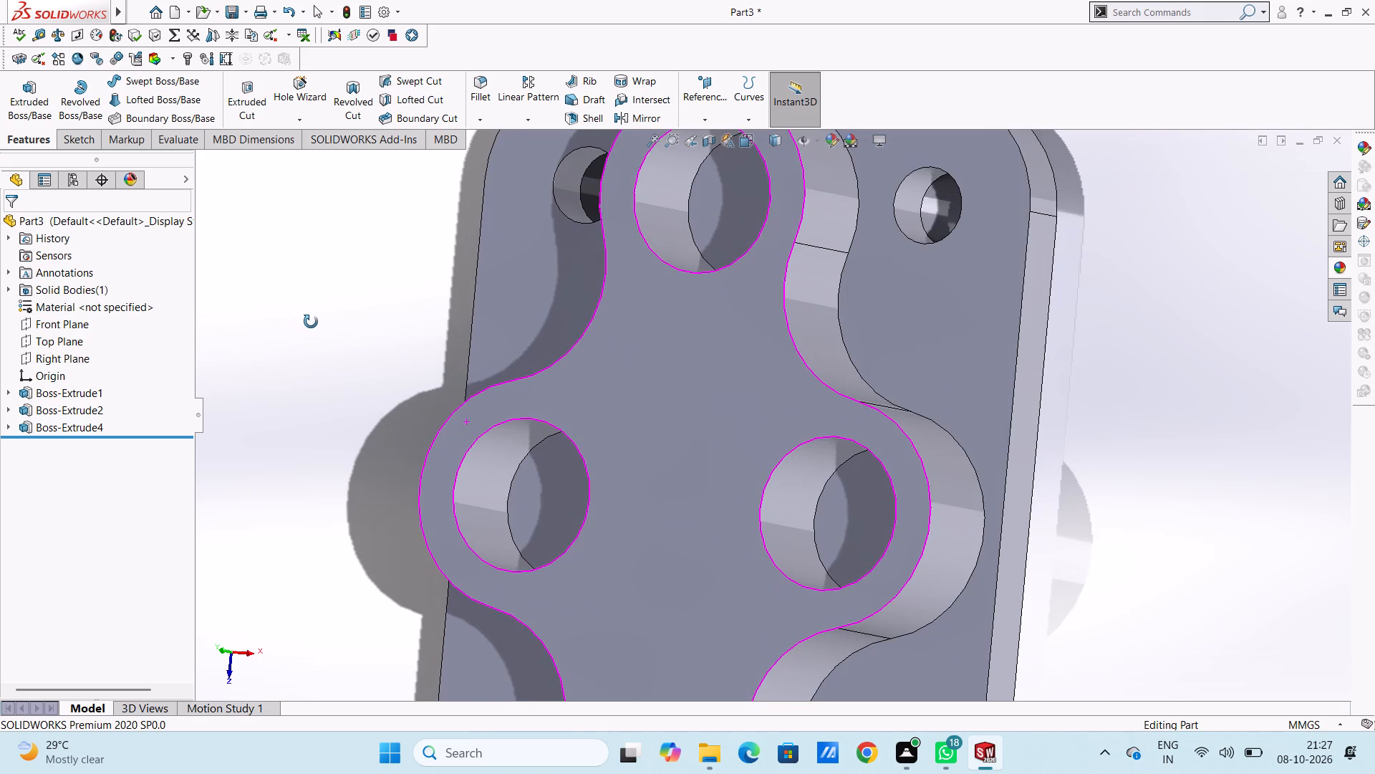
pyautogui.moveTo(311, 322); pyautogui.dragTo(287, 324, button='middle')
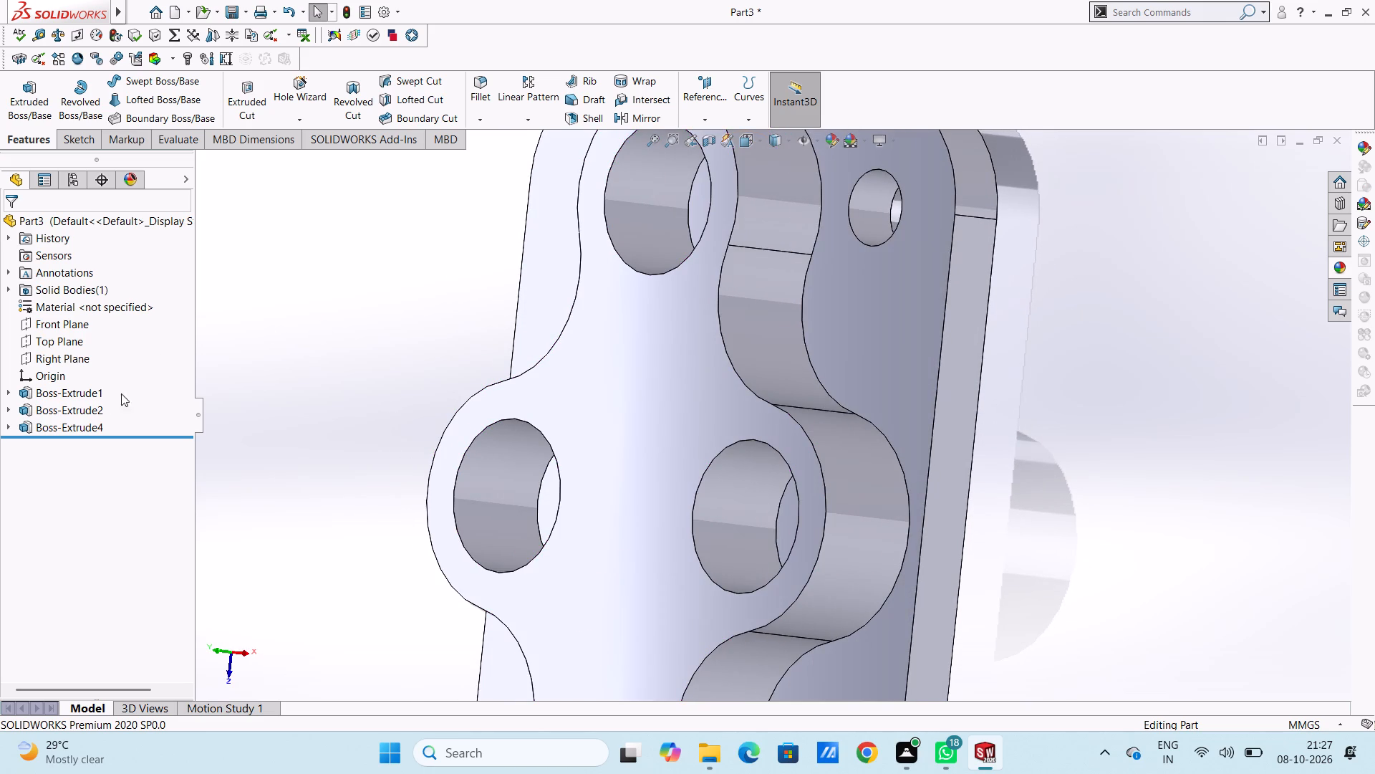
# Reuse the opening outline sketch for a second blind boss extrusion, 10 mm in the reversed direction, merged with the body.
pyautogui.click(9, 426)
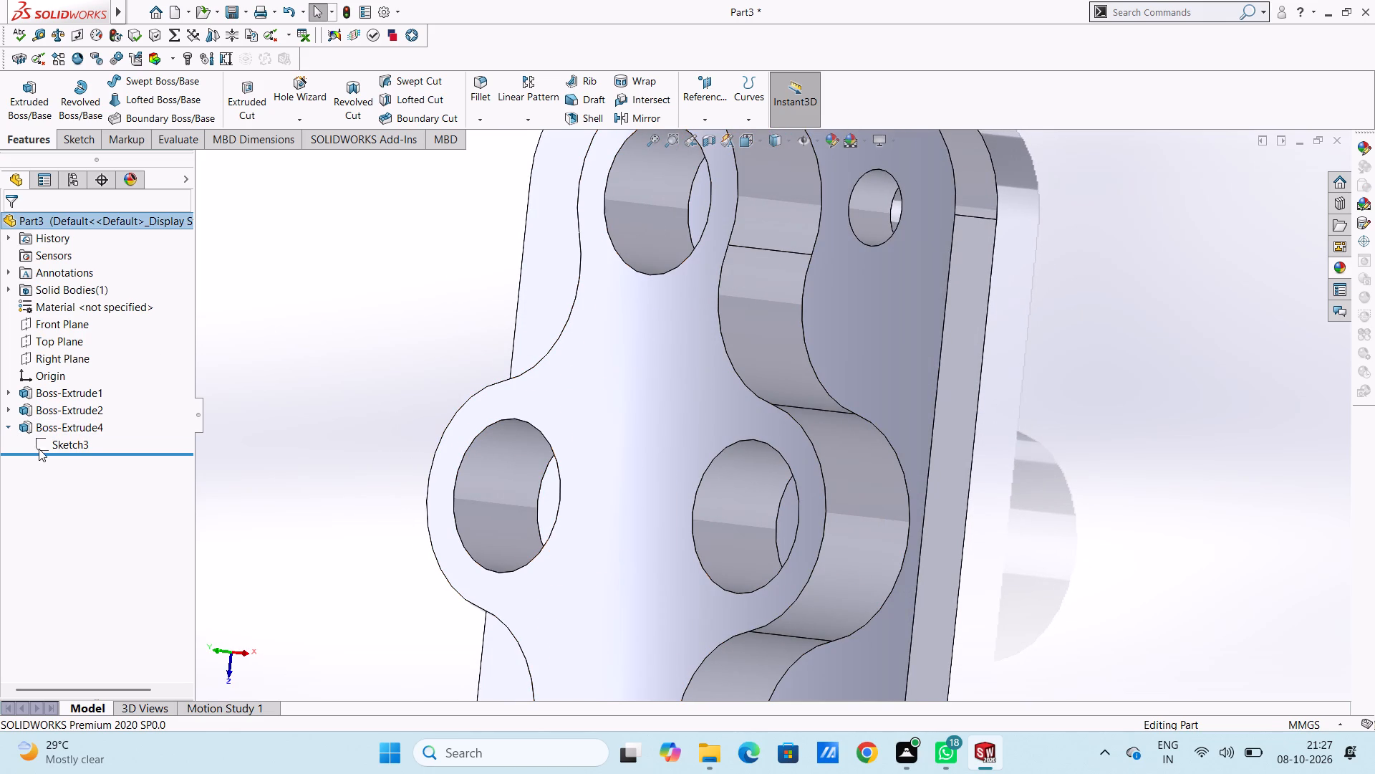
pyautogui.click(44, 449)
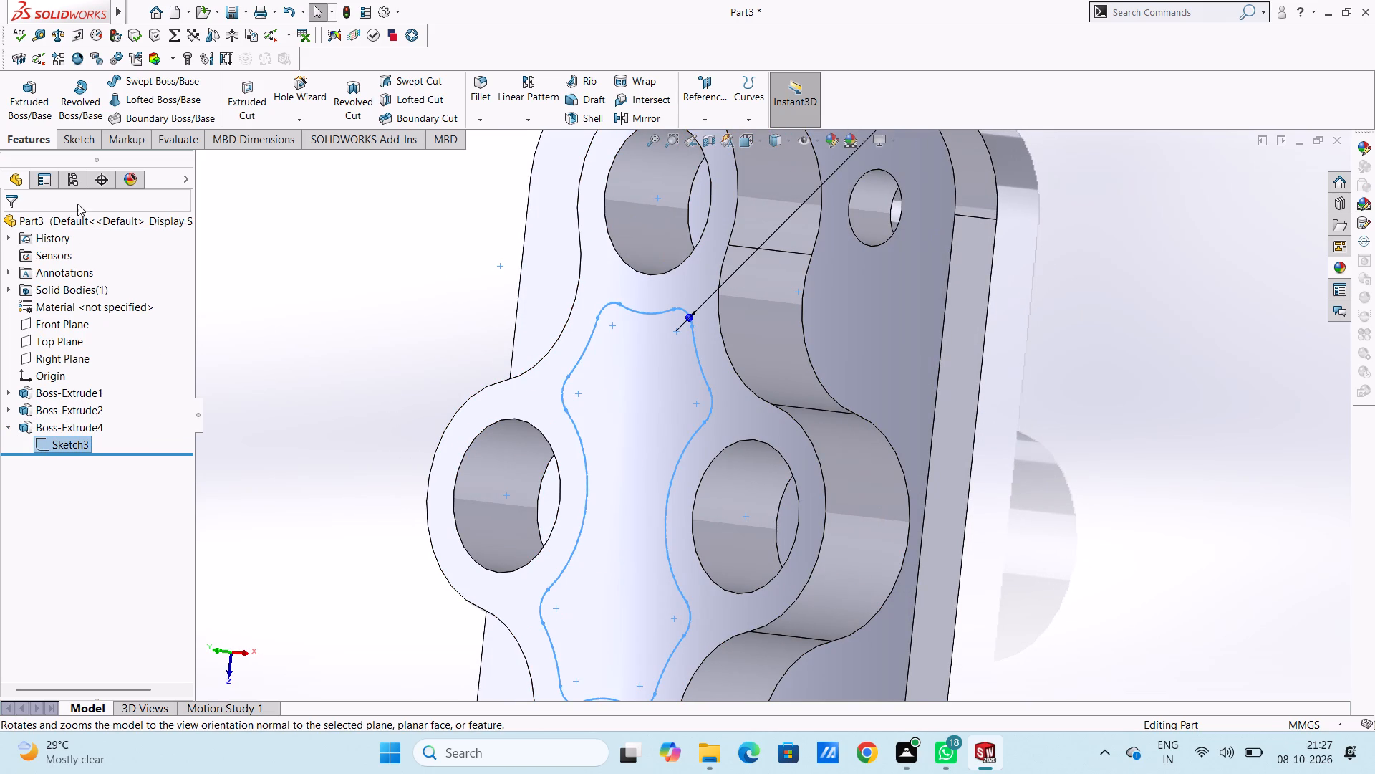
pyautogui.click(32, 95)
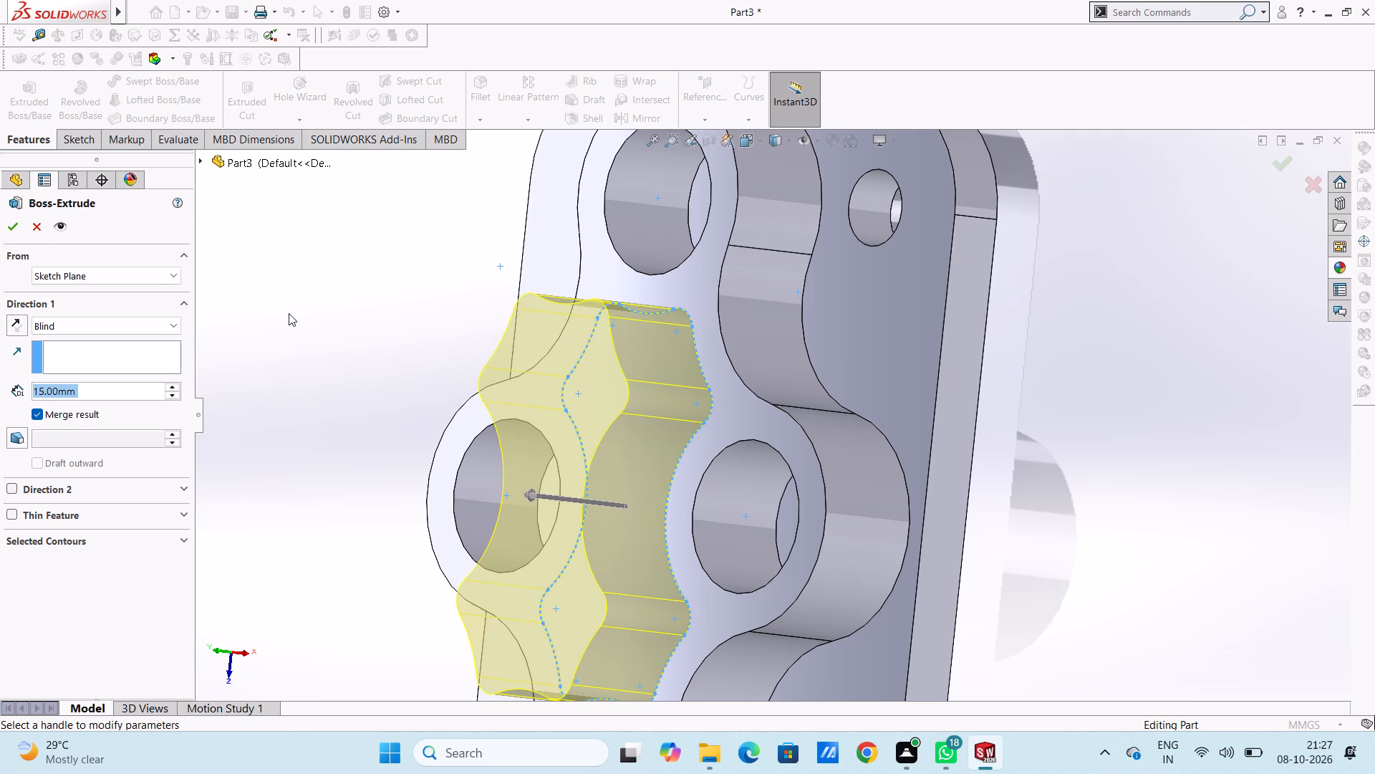
pyautogui.click(17, 320)
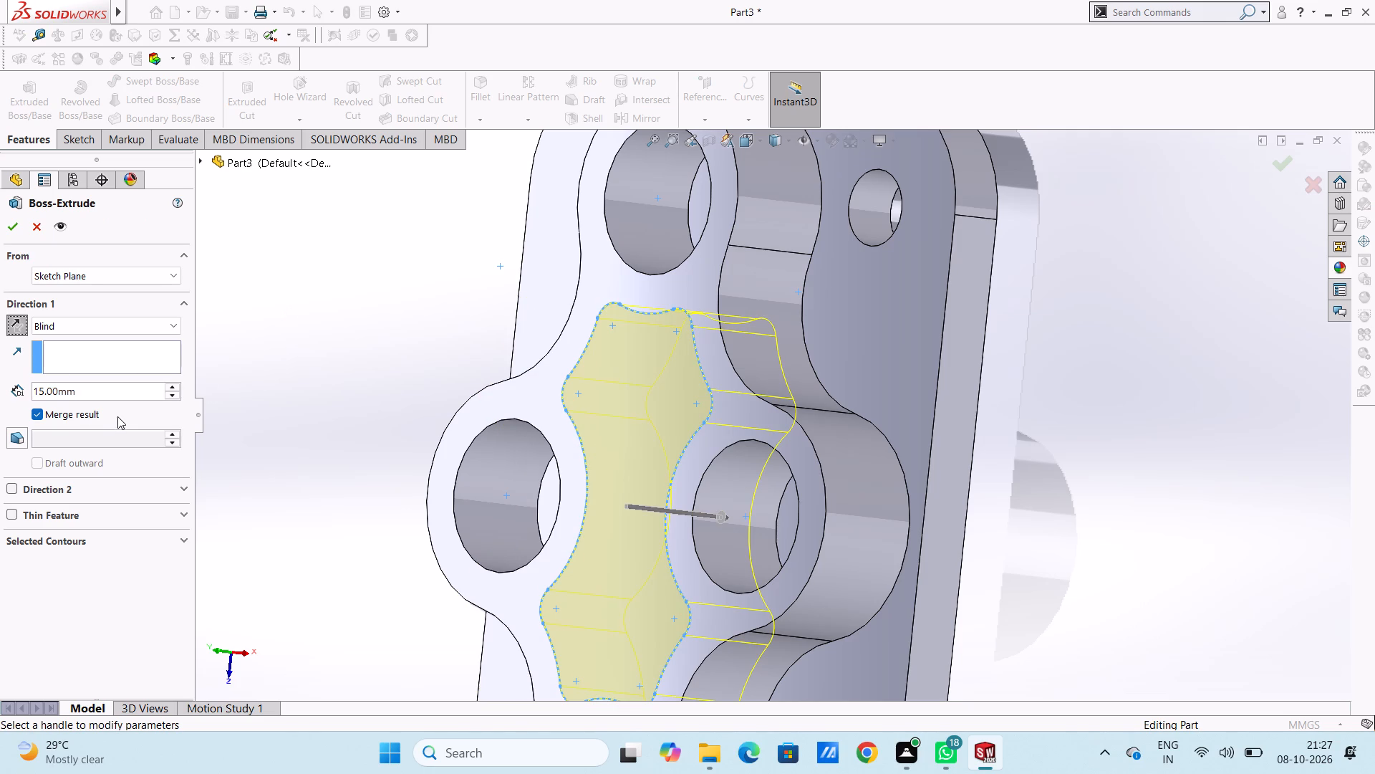
pyautogui.doubleClick(118, 394)
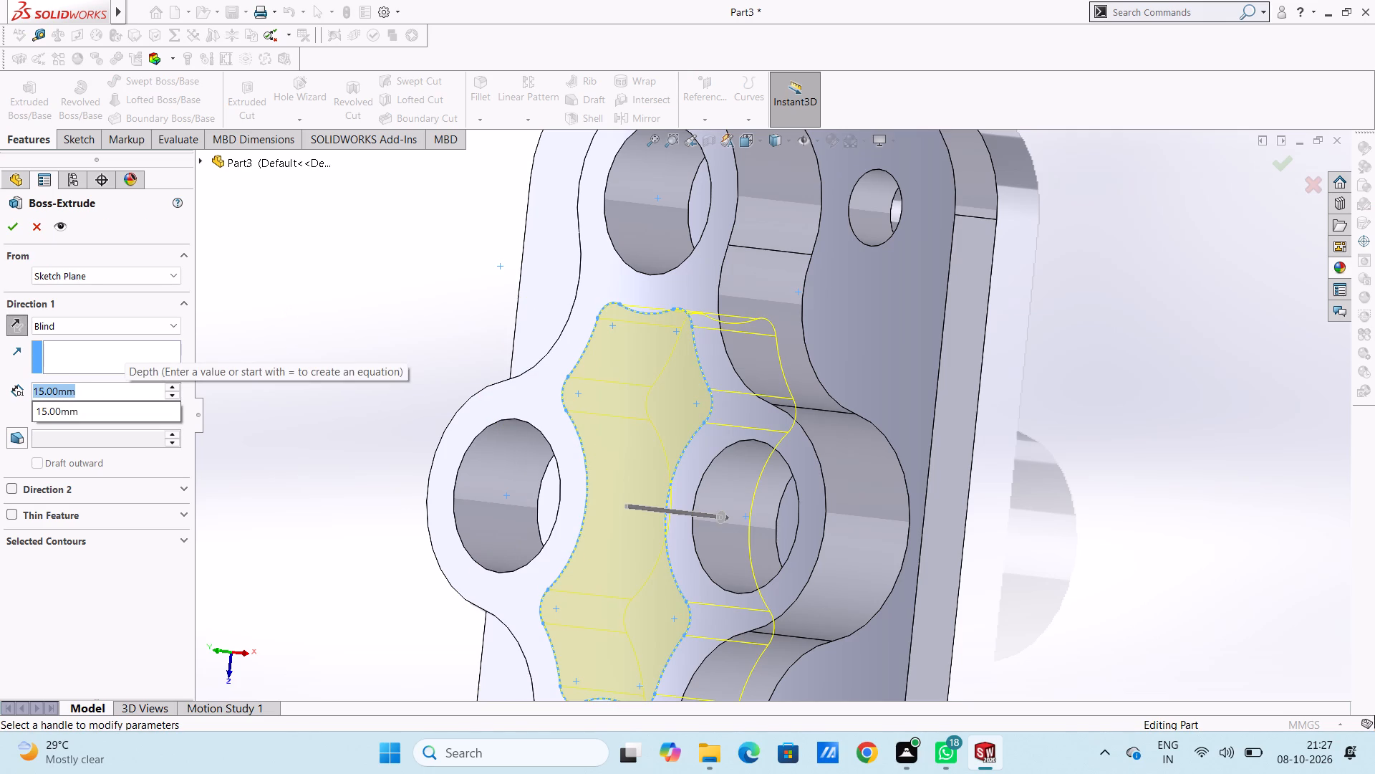
pyautogui.write('10')
pyautogui.press('Return')
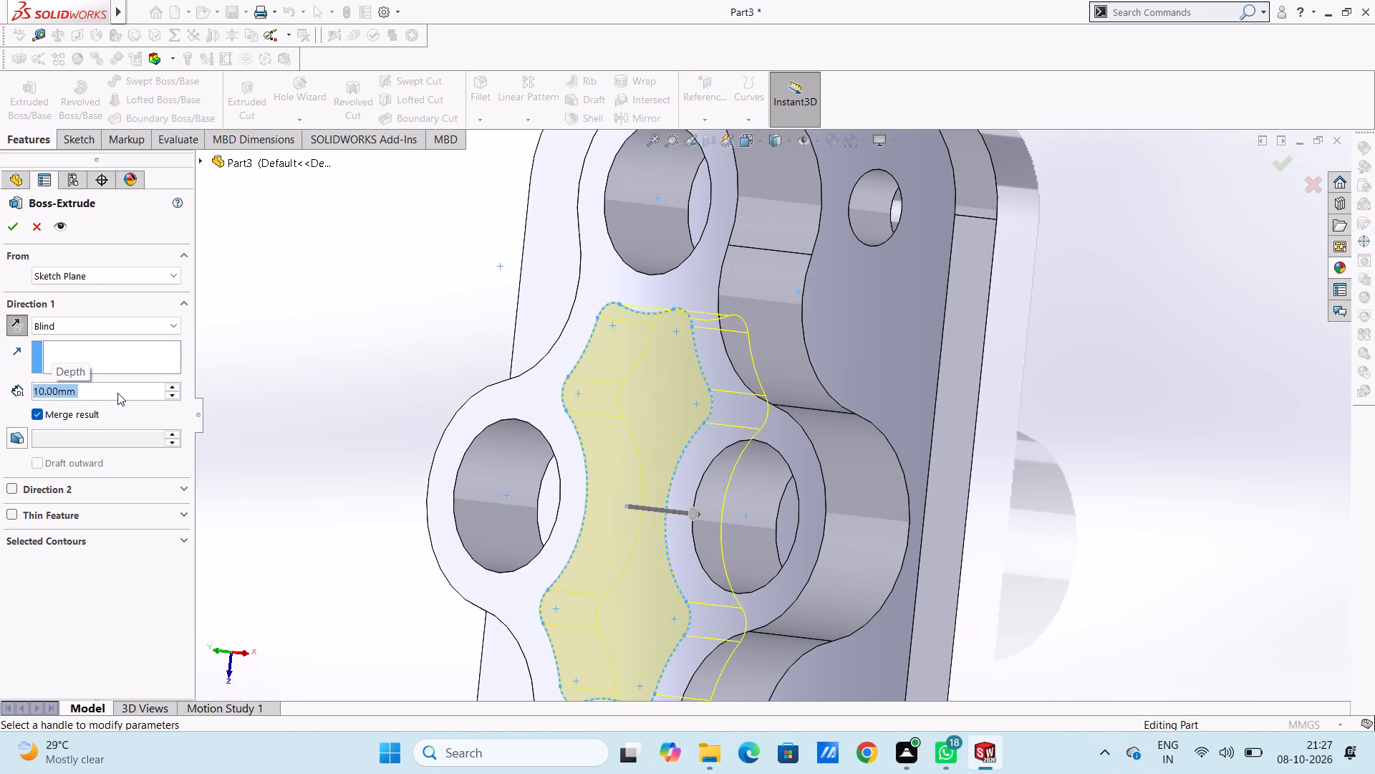
pyautogui.click(13, 230)
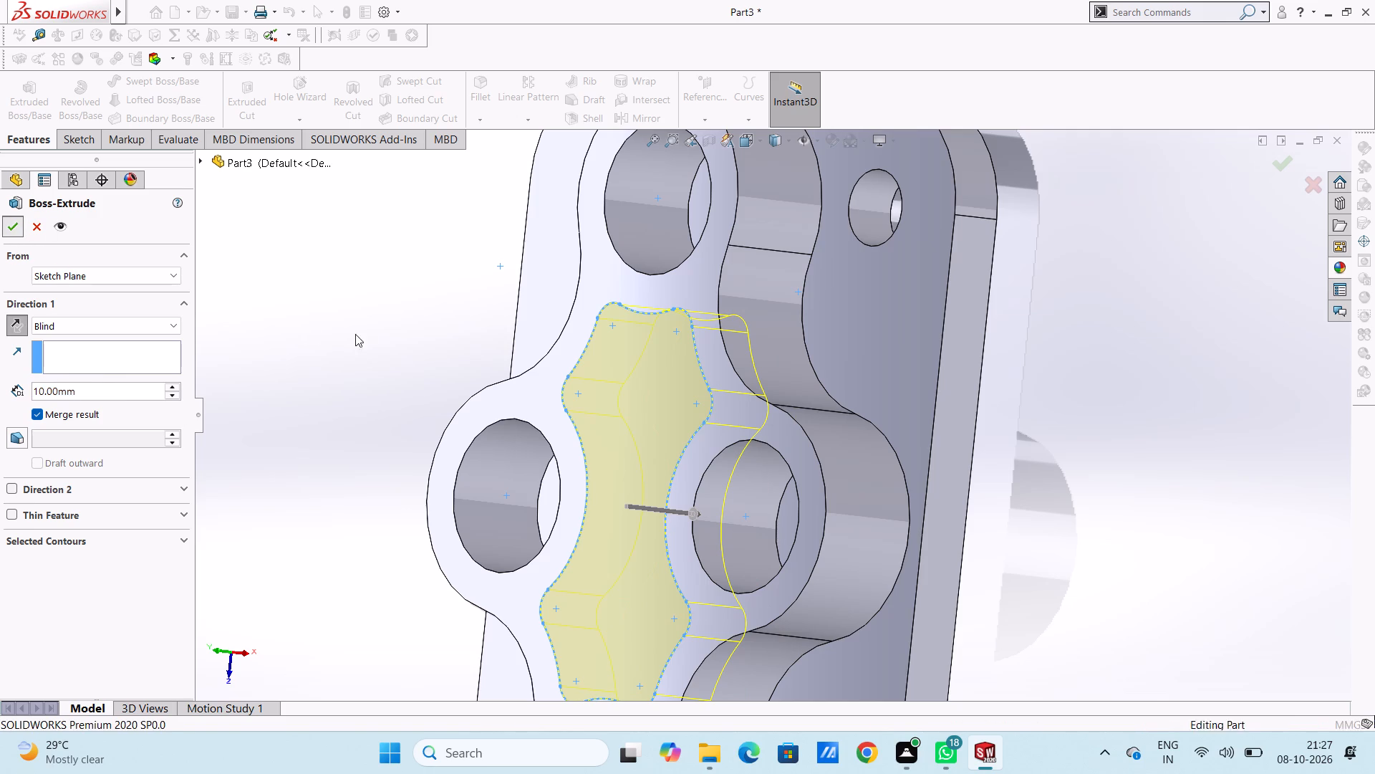
pyautogui.click(362, 333)
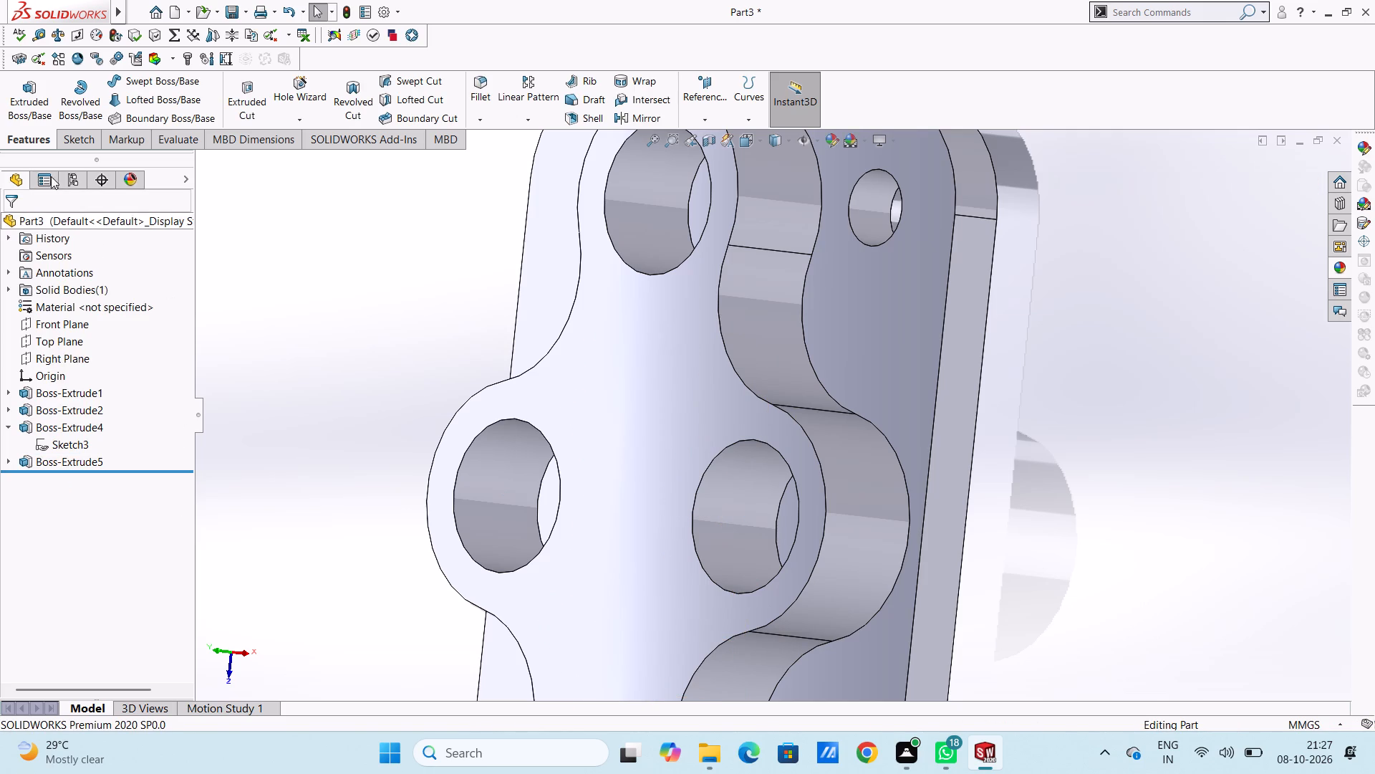
# Cut the same opening outline blind 10 mm deep into the filled centre of the ring boss.
pyautogui.click(44, 444)
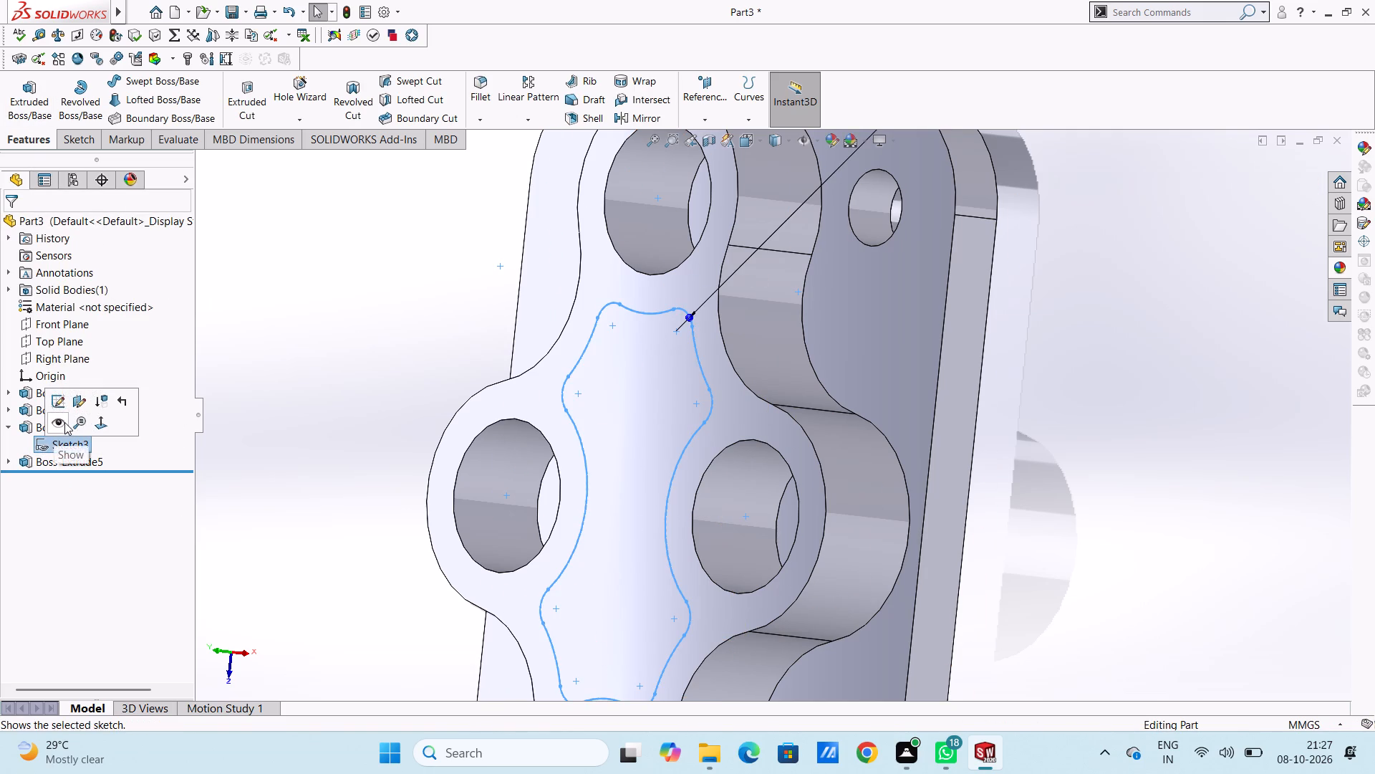
pyautogui.click(36, 92)
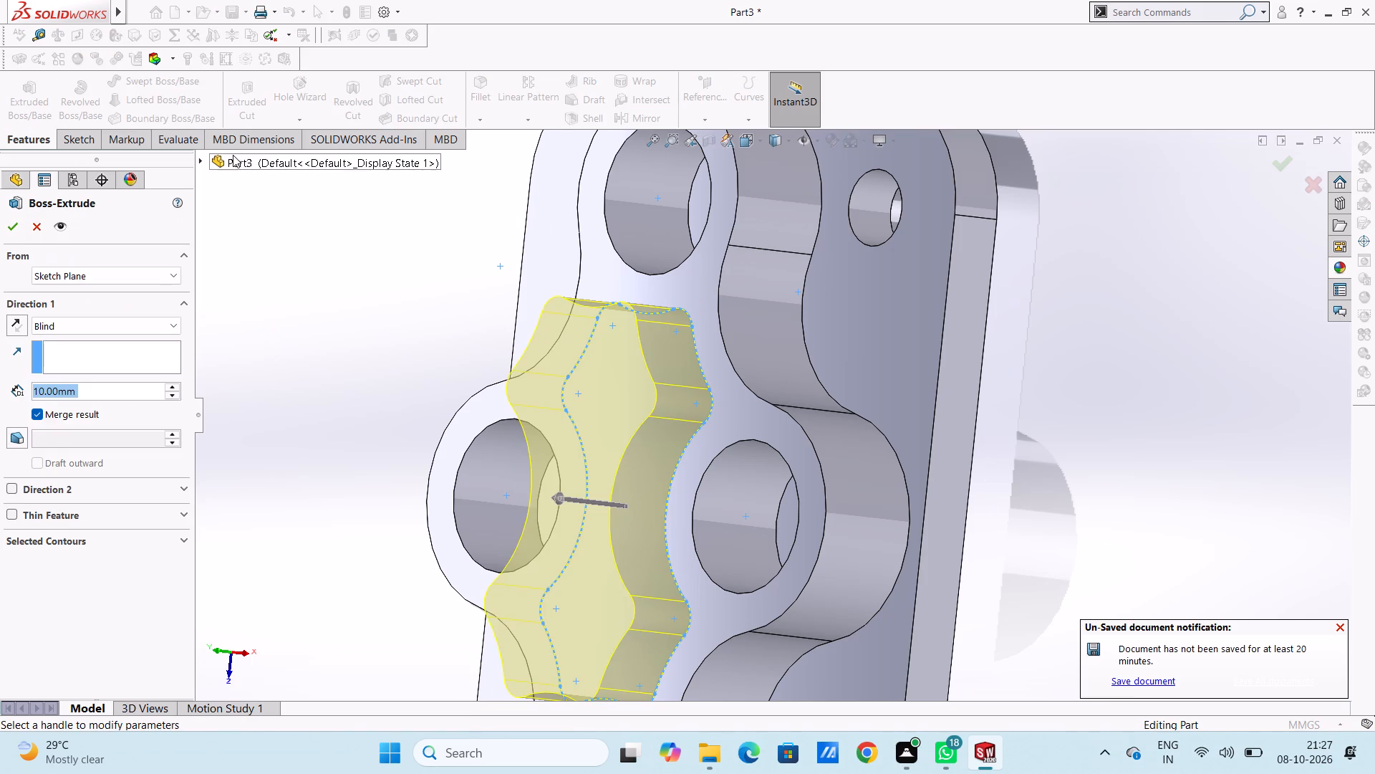
pyautogui.click(37, 226)
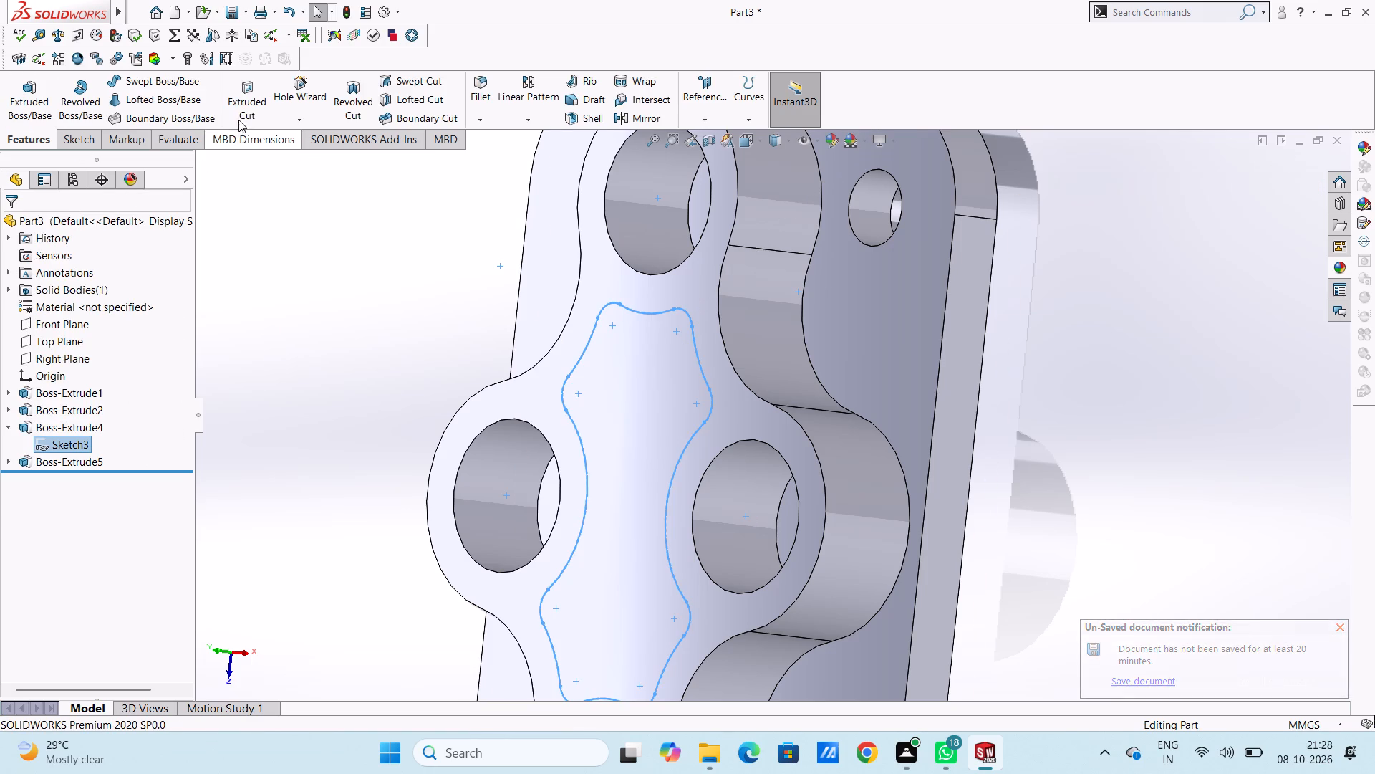
pyautogui.click(239, 90)
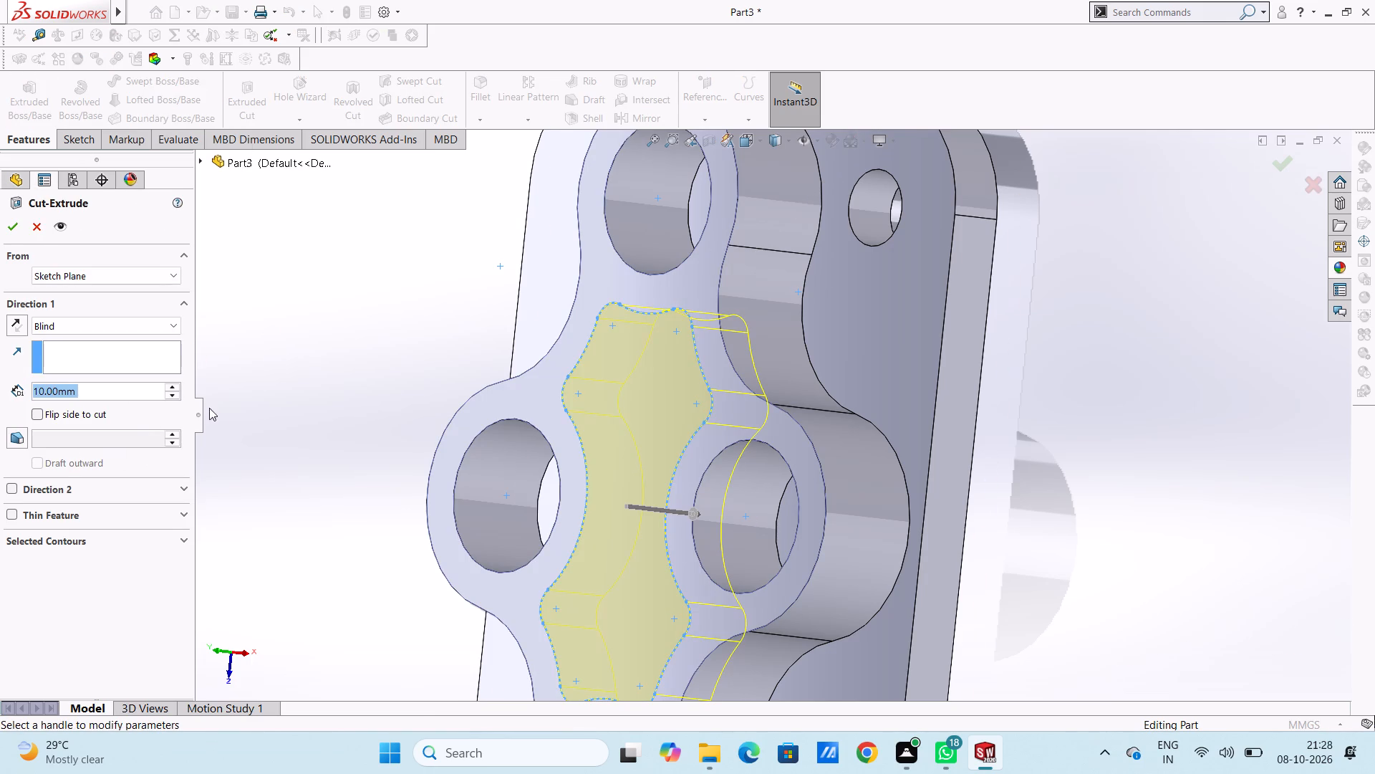
pyautogui.click(19, 229)
pyautogui.click(348, 313)
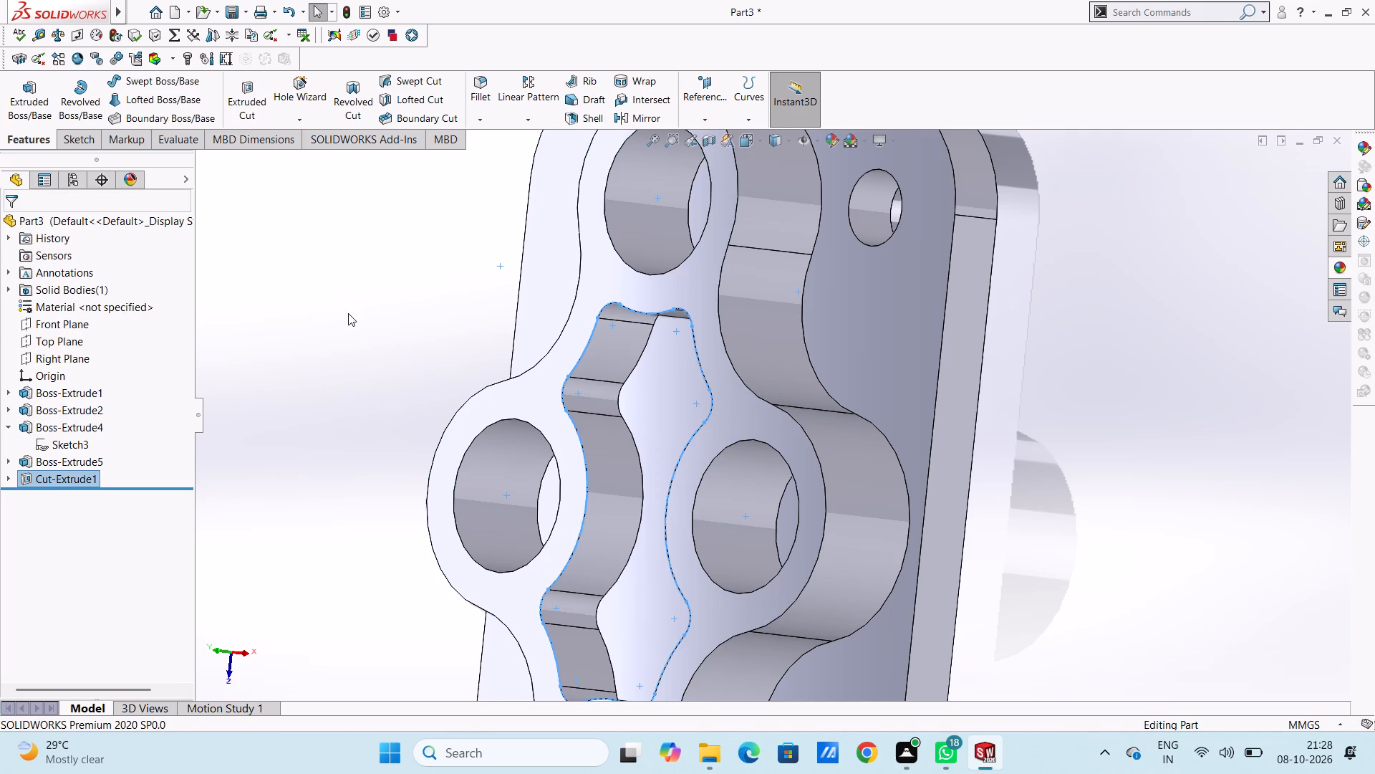
# Fillet the ring boss's outer base edge and the central pocket's floor edge with a 1 mm radius.
pyautogui.scroll(5, 349, 319)
pyautogui.moveTo(453, 473); pyautogui.dragTo(487, 375, button='middle')
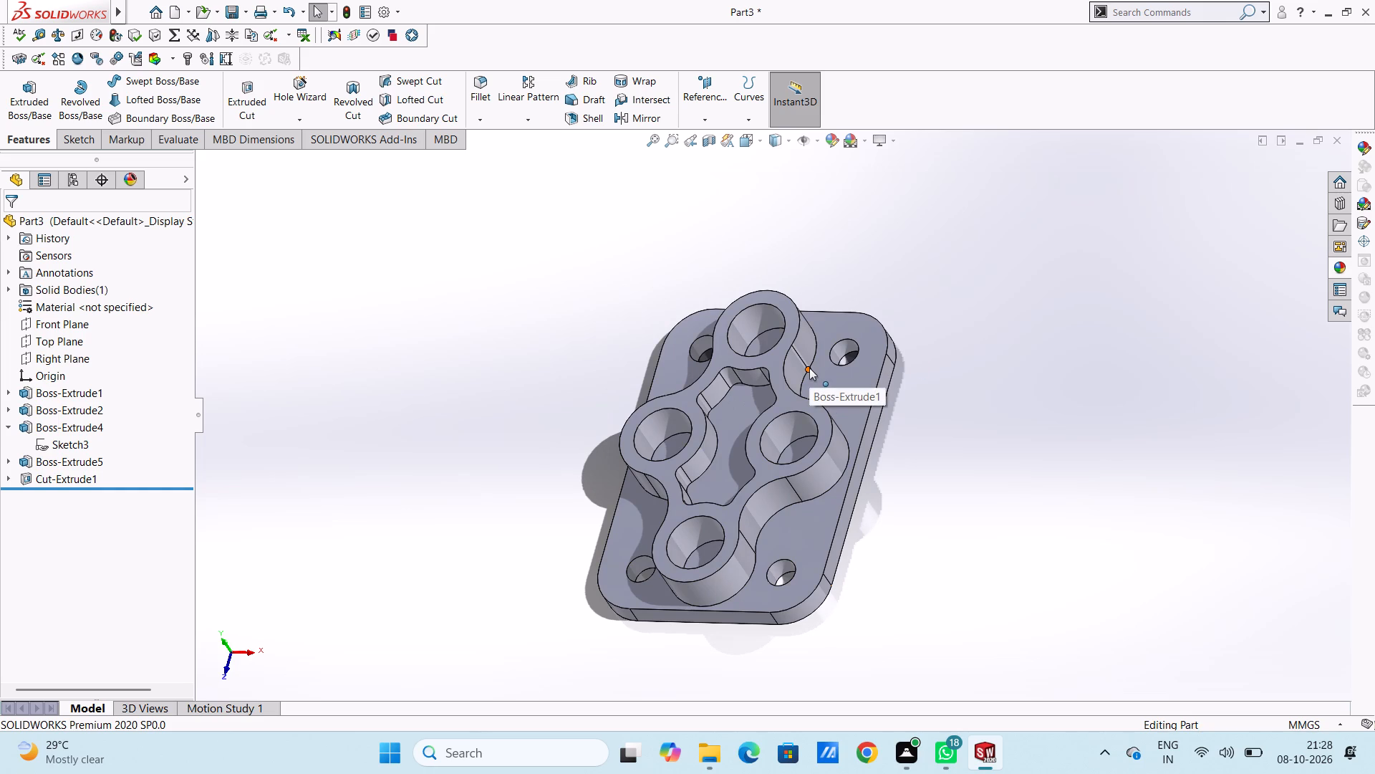
pyautogui.middleClick(911, 545)
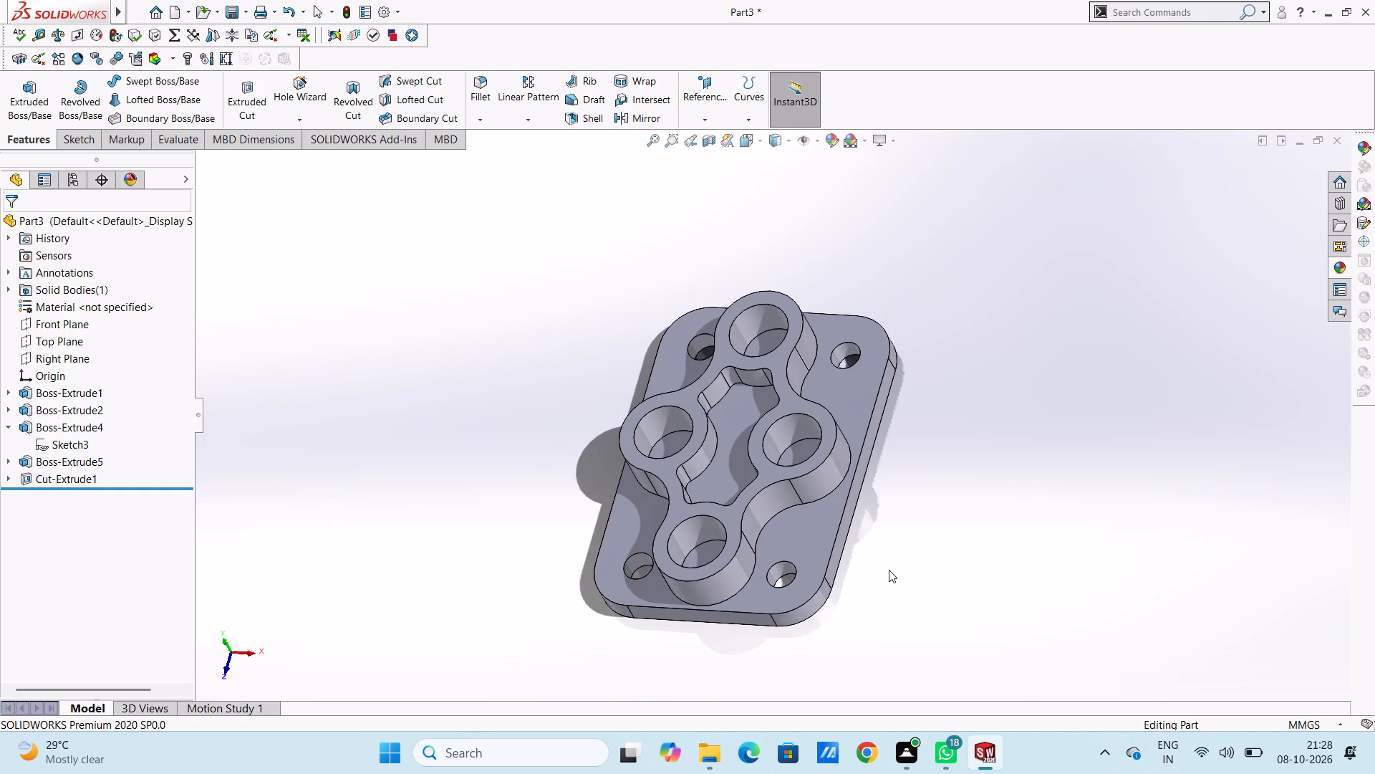
pyautogui.moveTo(806, 612); pyautogui.dragTo(786, 587, button='middle')
pyautogui.scroll(-4, 785, 523)
pyautogui.scroll(-1, 786, 386)
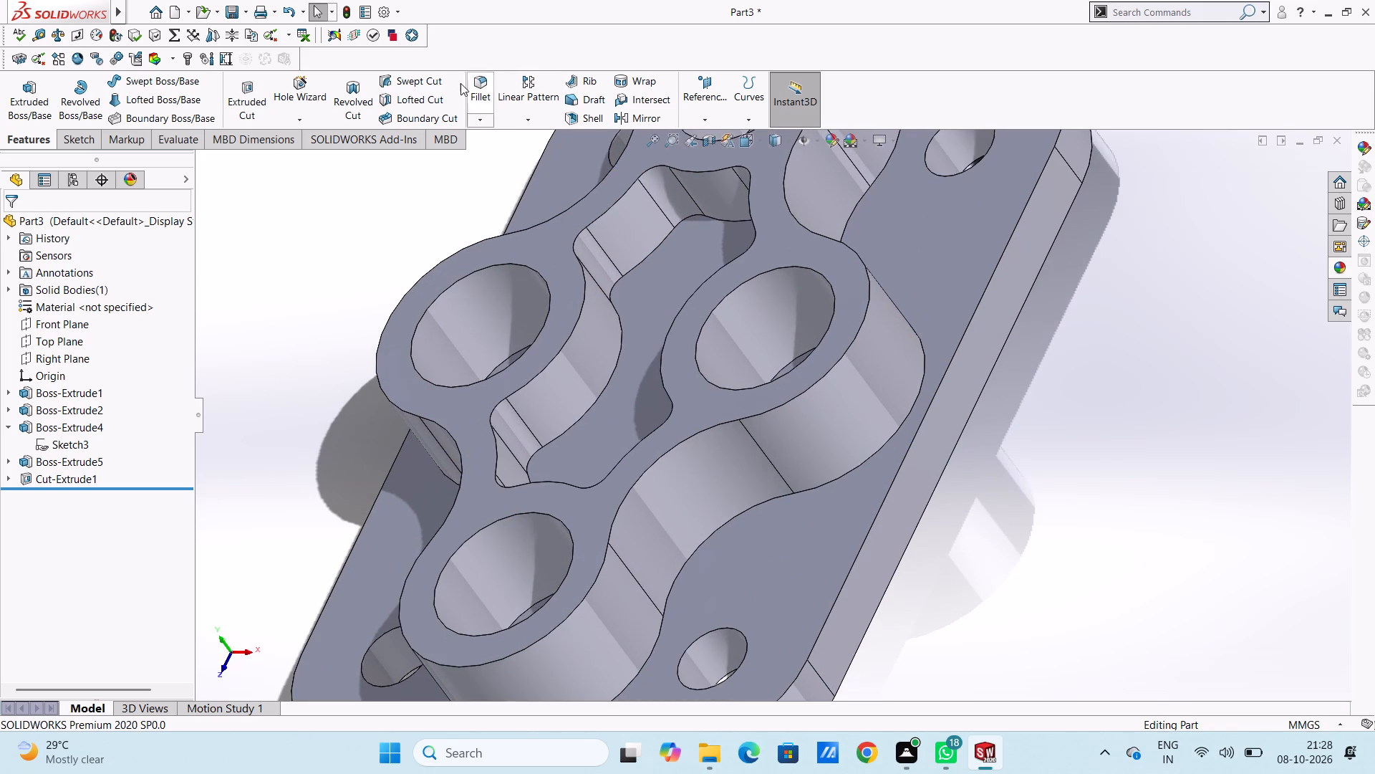
pyautogui.click(473, 76)
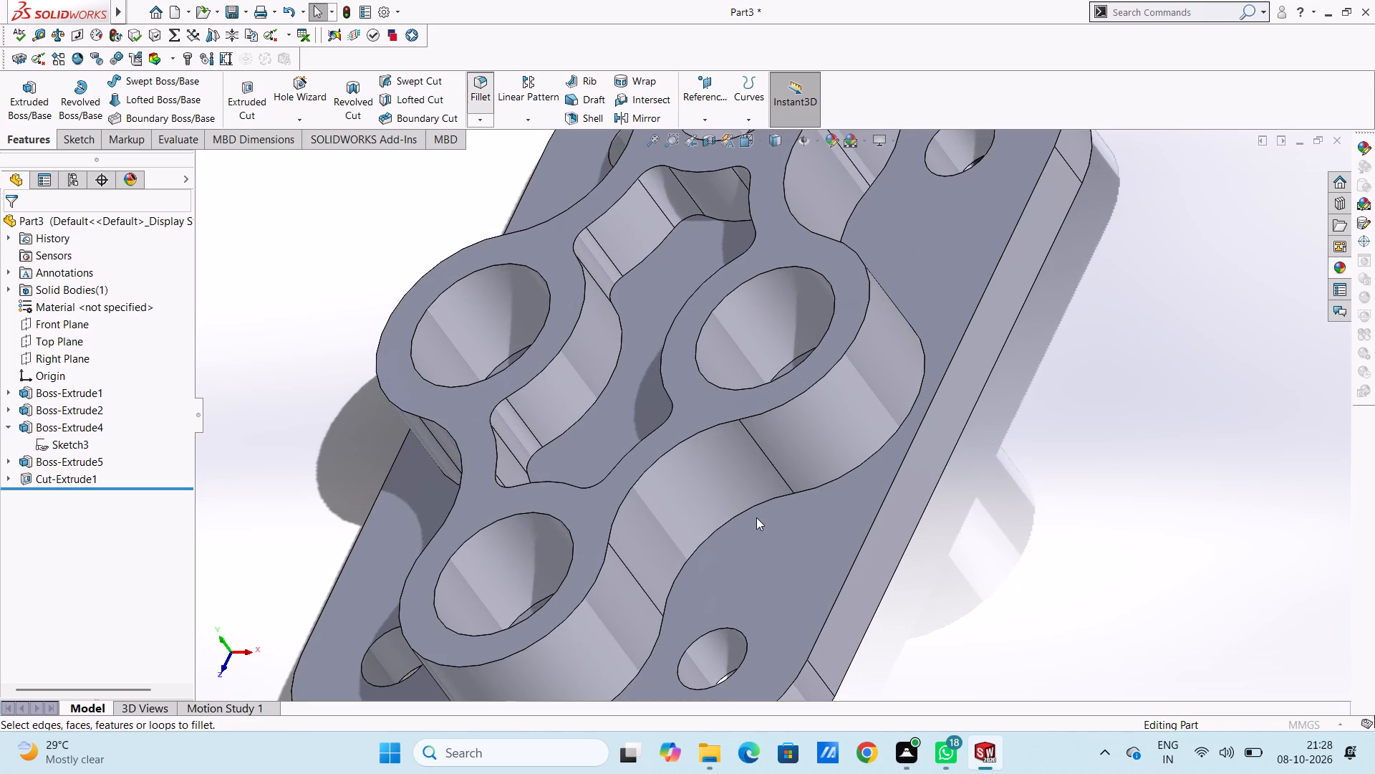
pyautogui.click(740, 517)
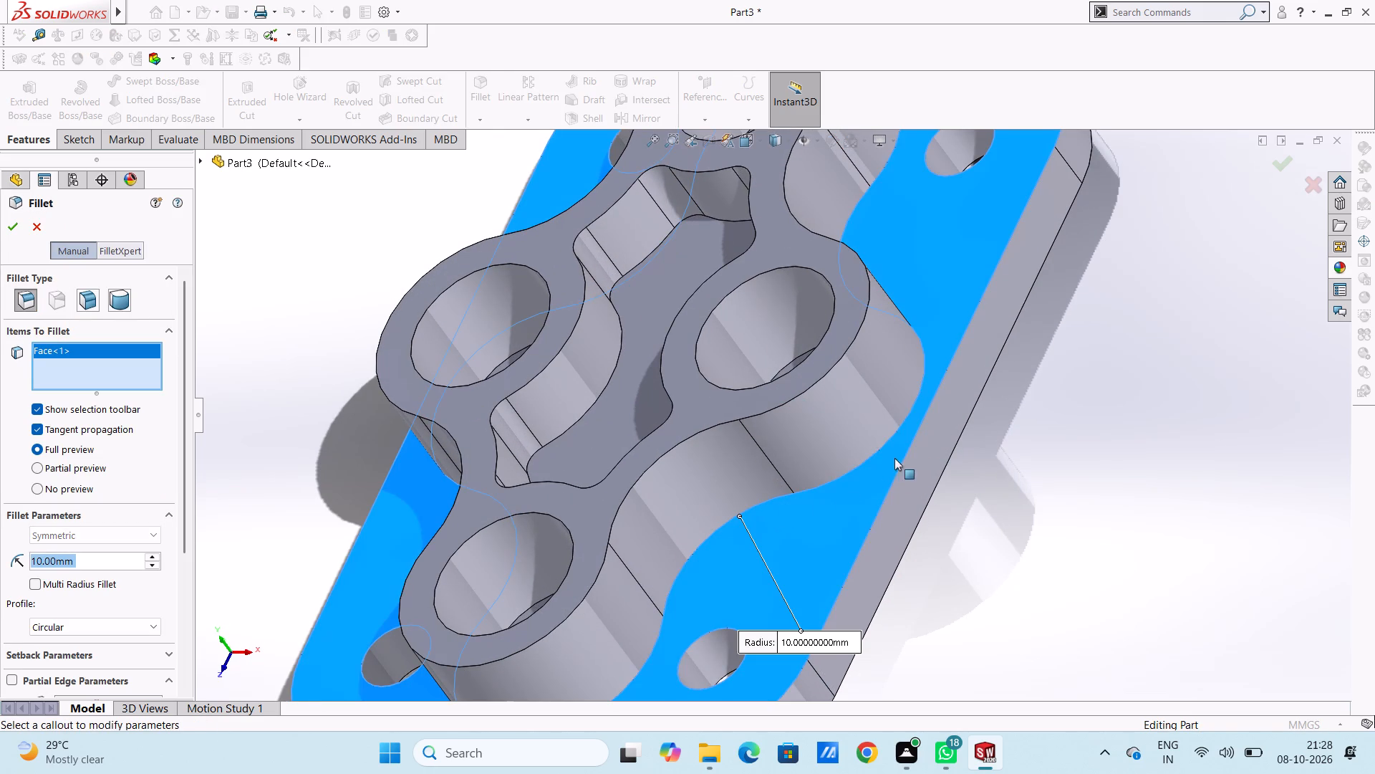
pyautogui.click(790, 511)
pyautogui.click(748, 509)
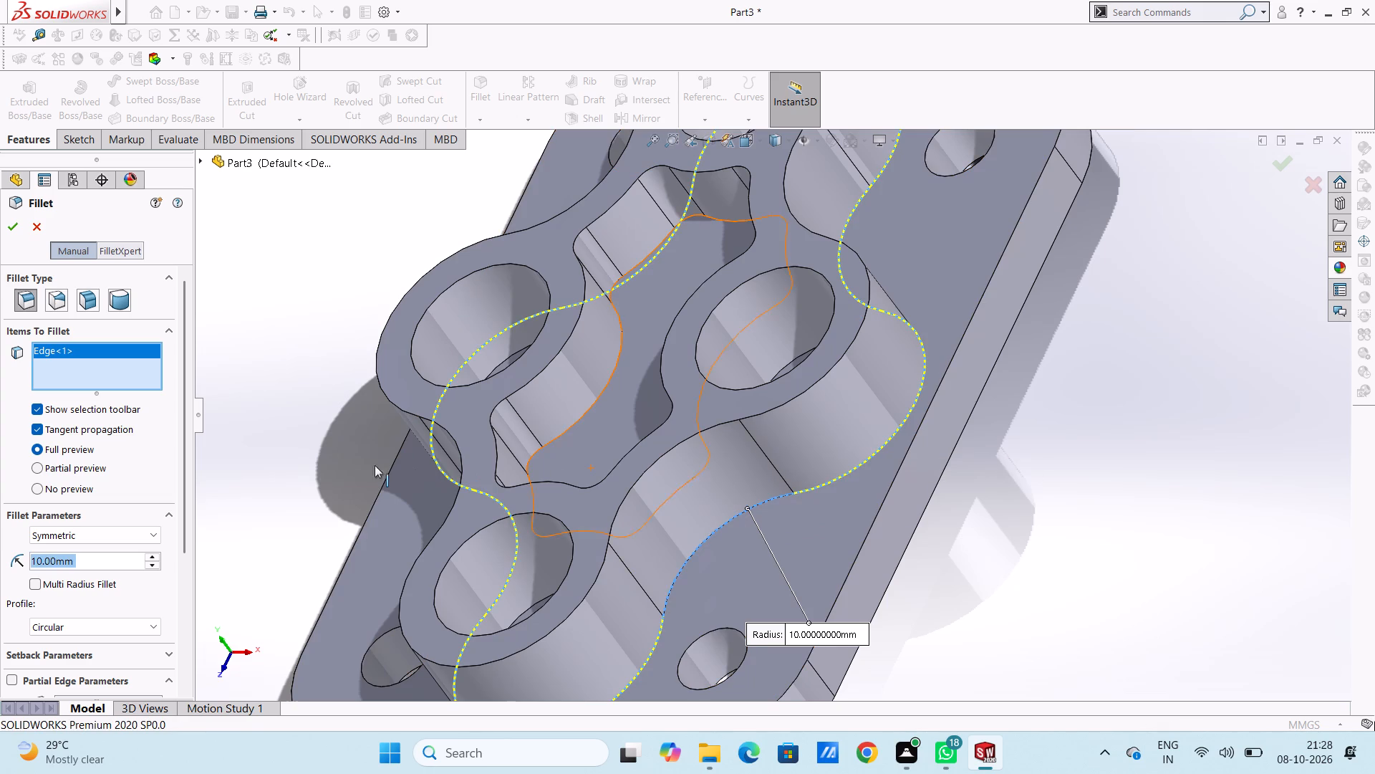
pyautogui.press('1')
pyautogui.press('Return')
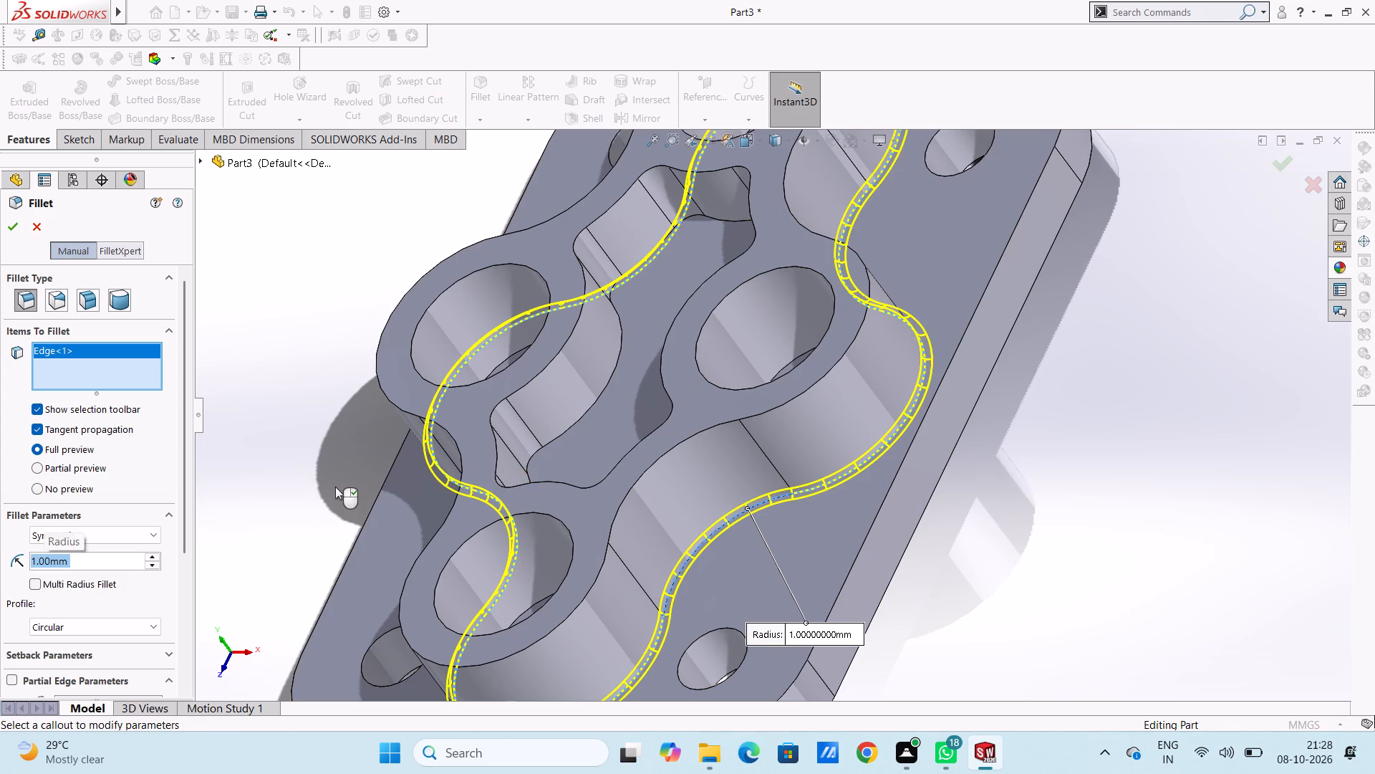
pyautogui.scroll(4, 335, 487)
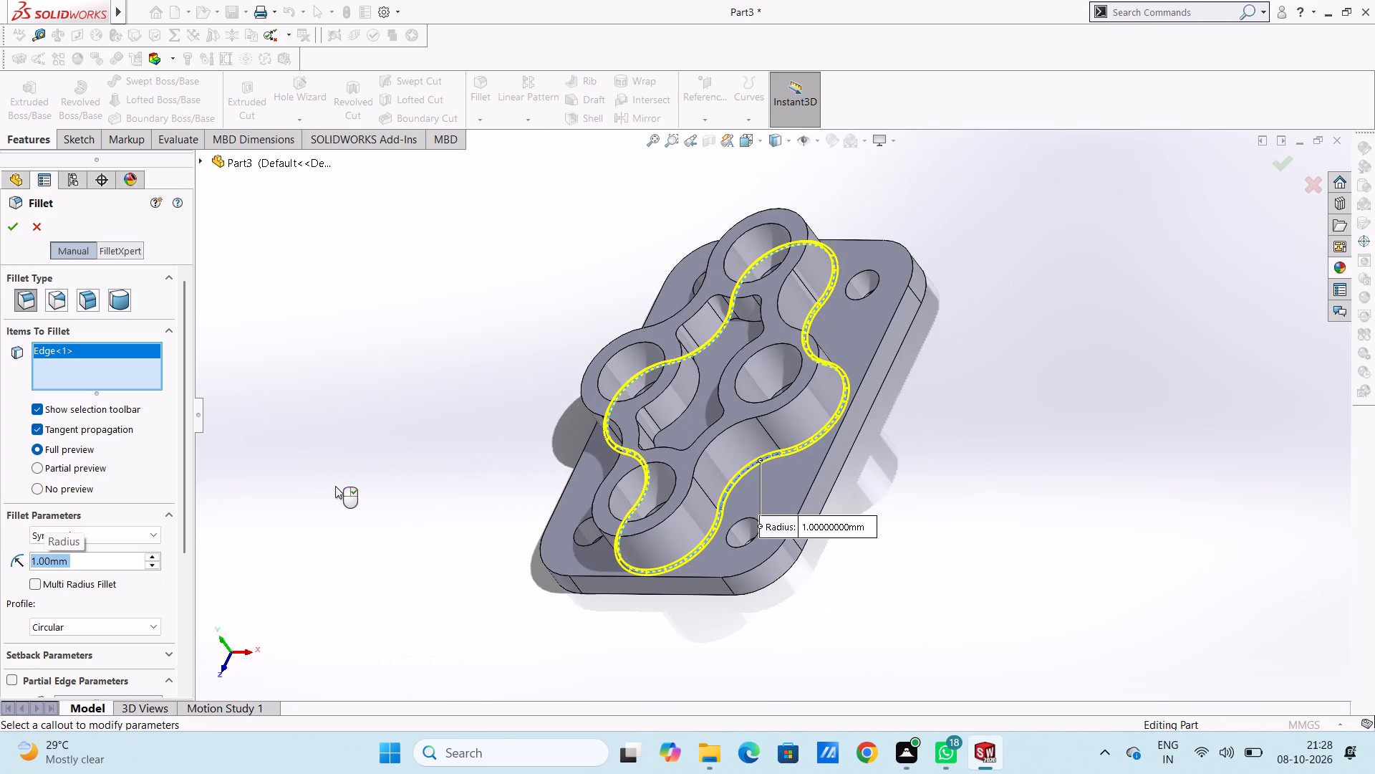
pyautogui.scroll(-5, 771, 294)
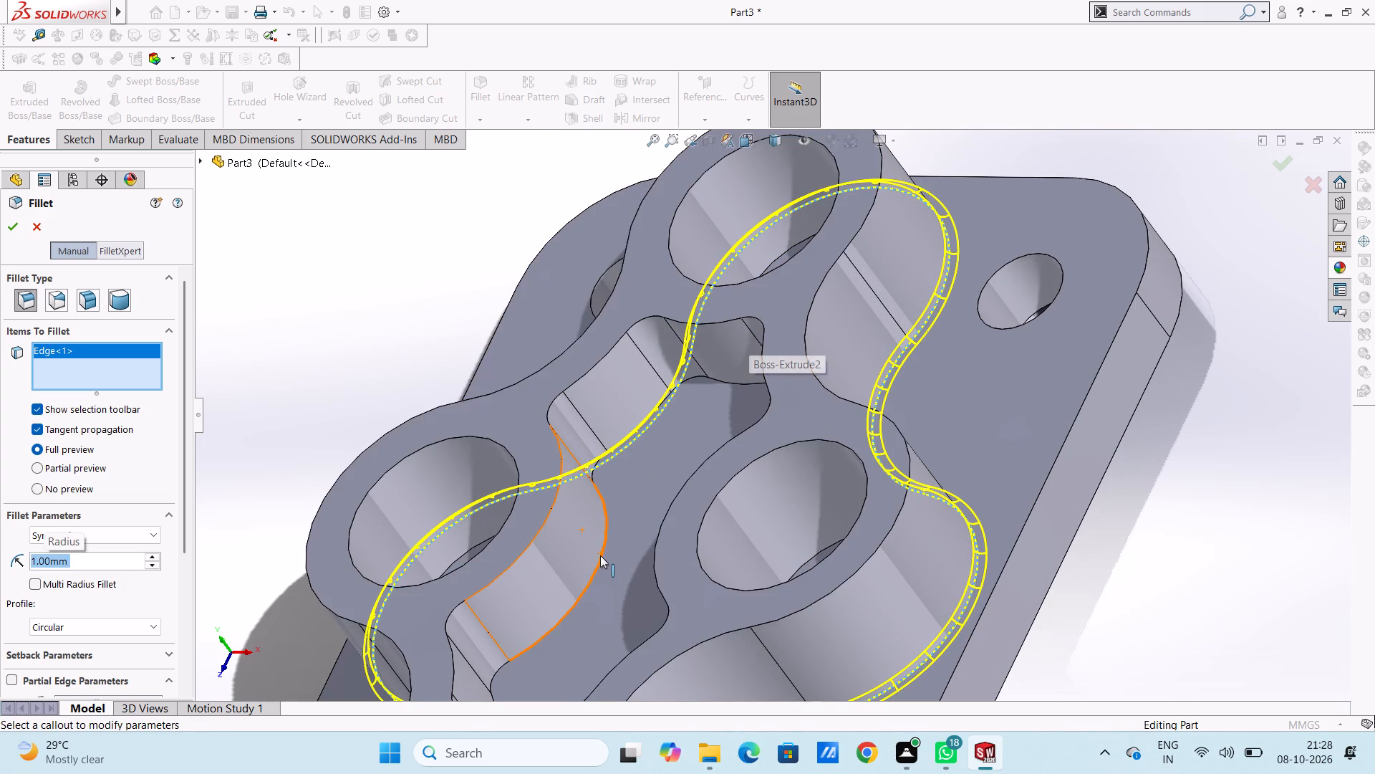
pyautogui.click(600, 555)
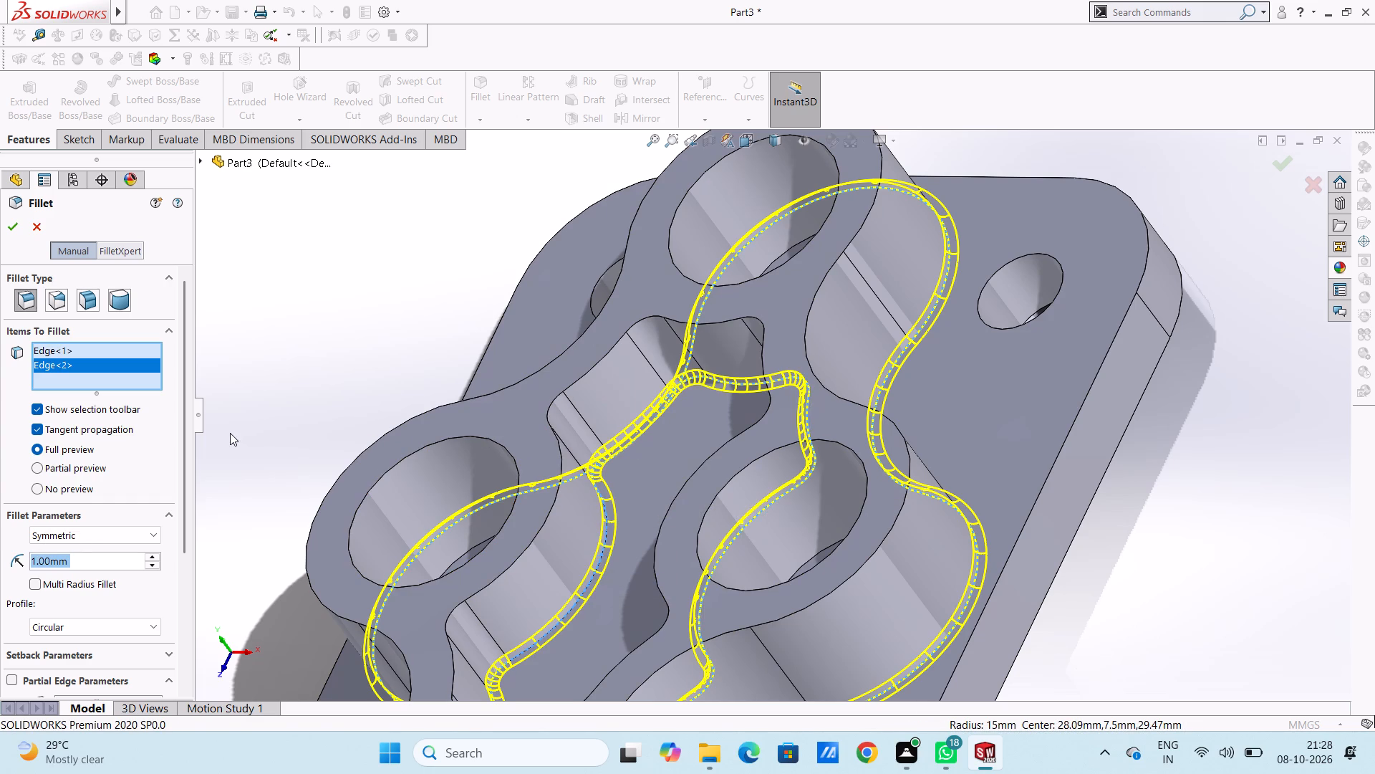
pyautogui.click(11, 224)
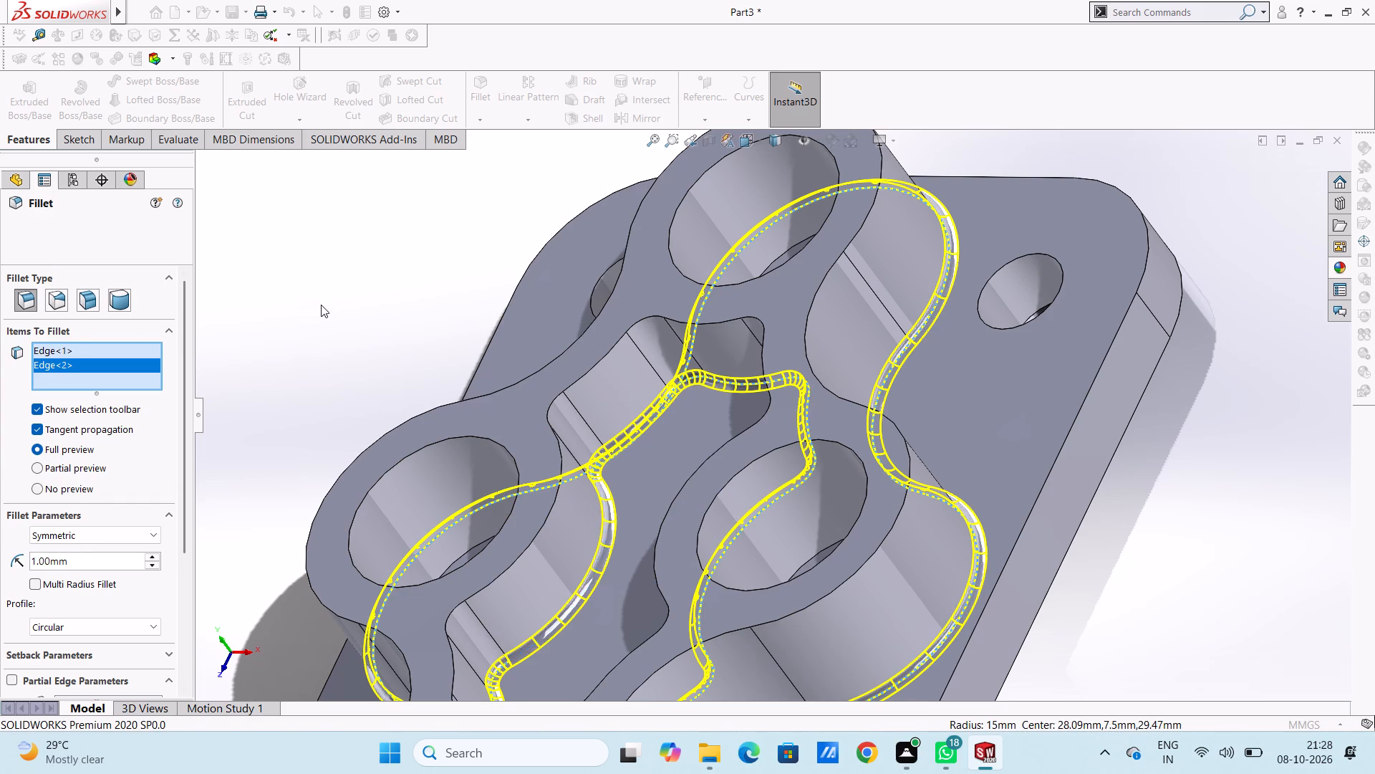
# Examine the filleted part from several sides, finishing in the isometric view.
pyautogui.scroll(4, 321, 305)
pyautogui.scroll(3, 418, 391)
pyautogui.moveTo(452, 414); pyautogui.dragTo(555, 356, button='middle')
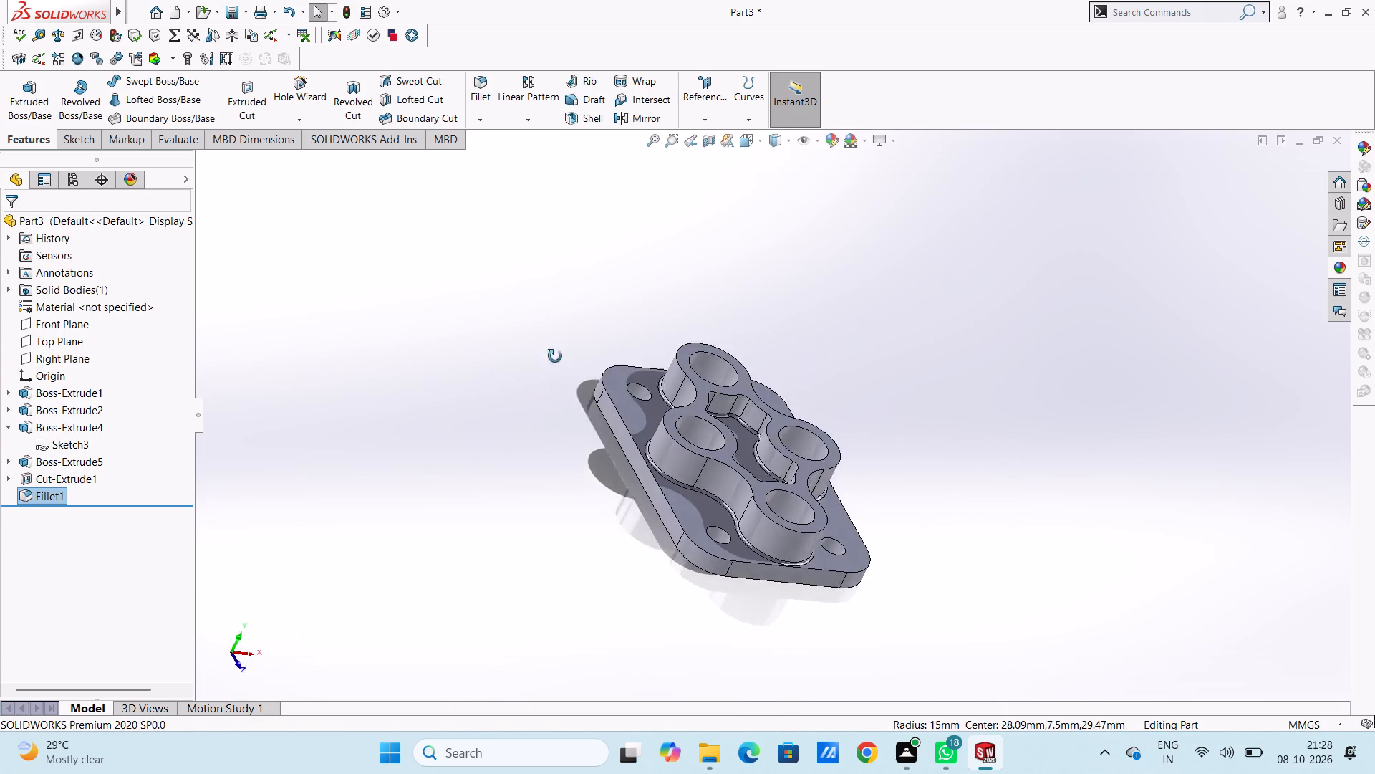
pyautogui.moveTo(555, 356); pyautogui.dragTo(458, 329, button='middle')
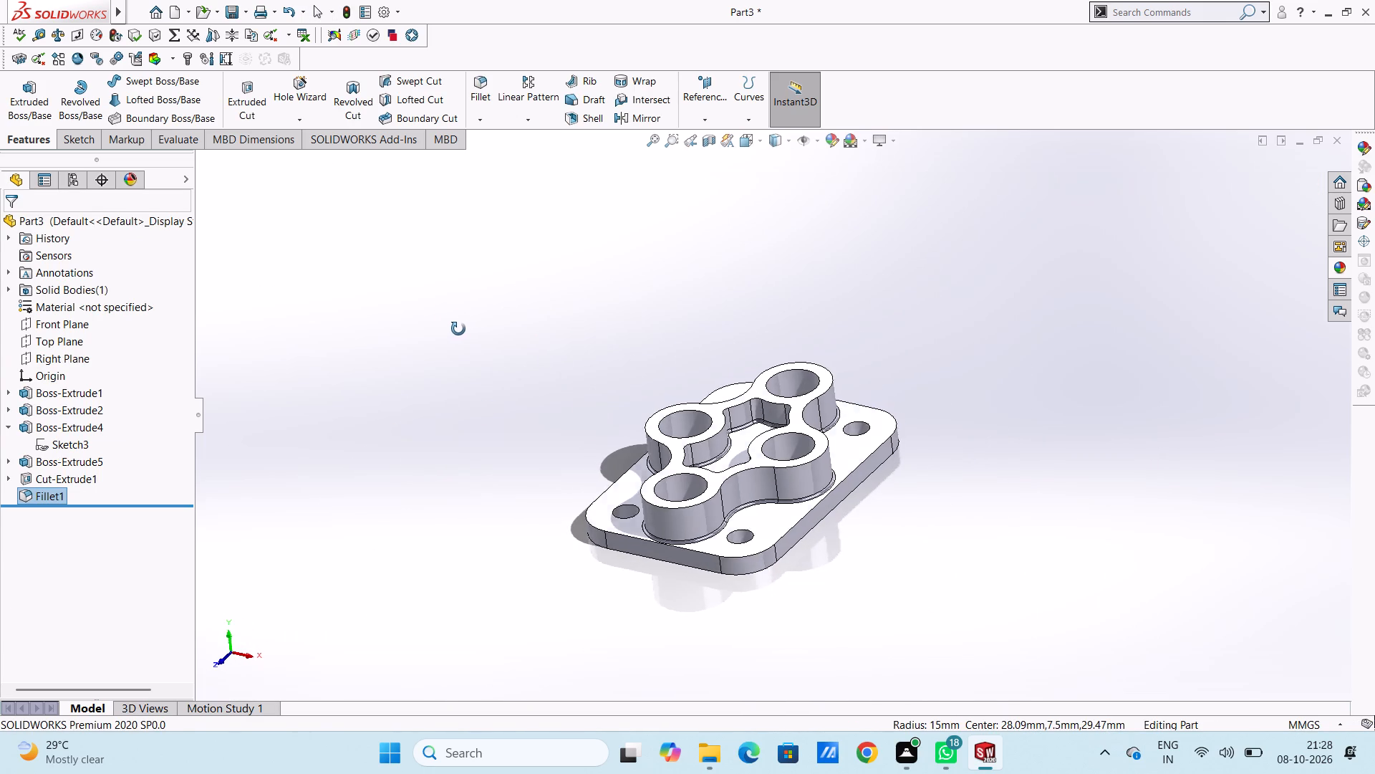
pyautogui.moveTo(458, 329); pyautogui.dragTo(428, 330, button='middle')
pyautogui.moveTo(570, 393); pyautogui.dragTo(590, 366, button='middle')
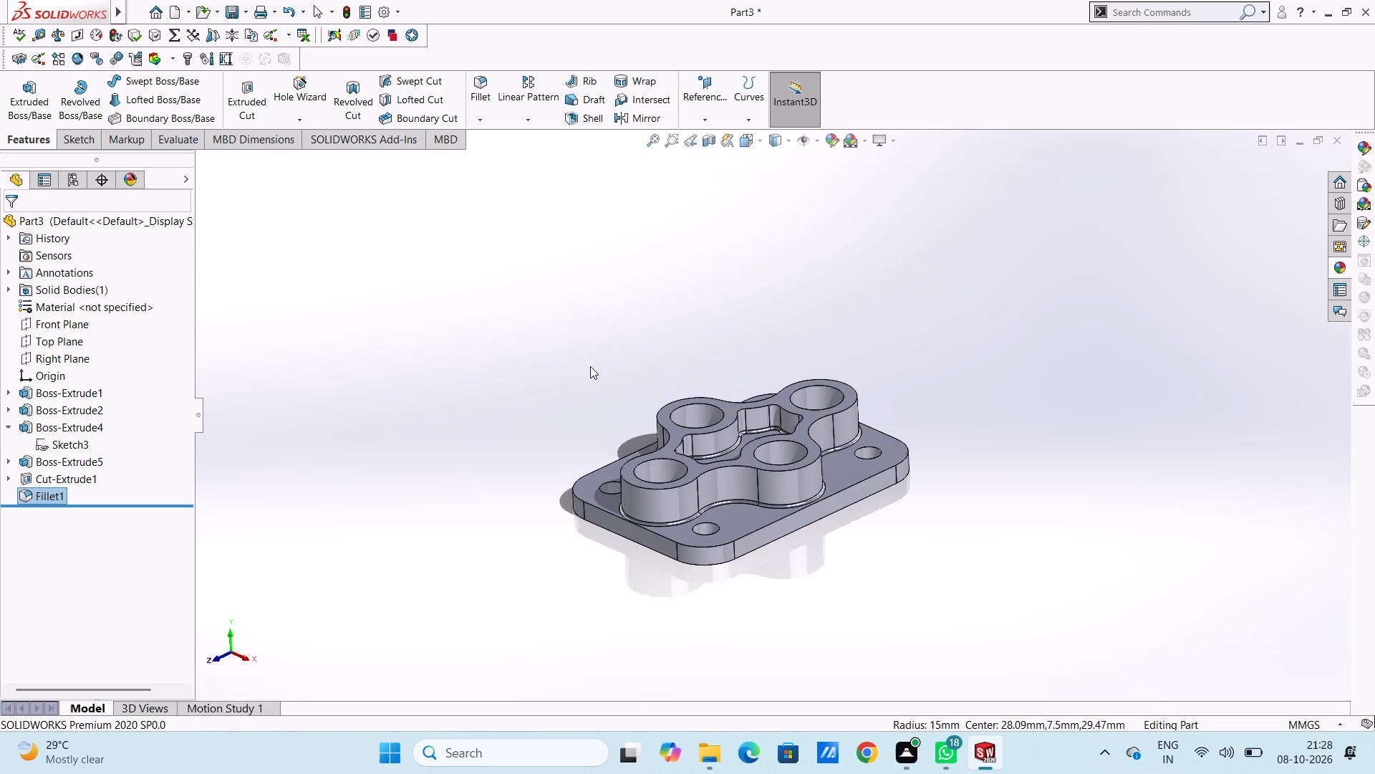
pyautogui.press('Escape')
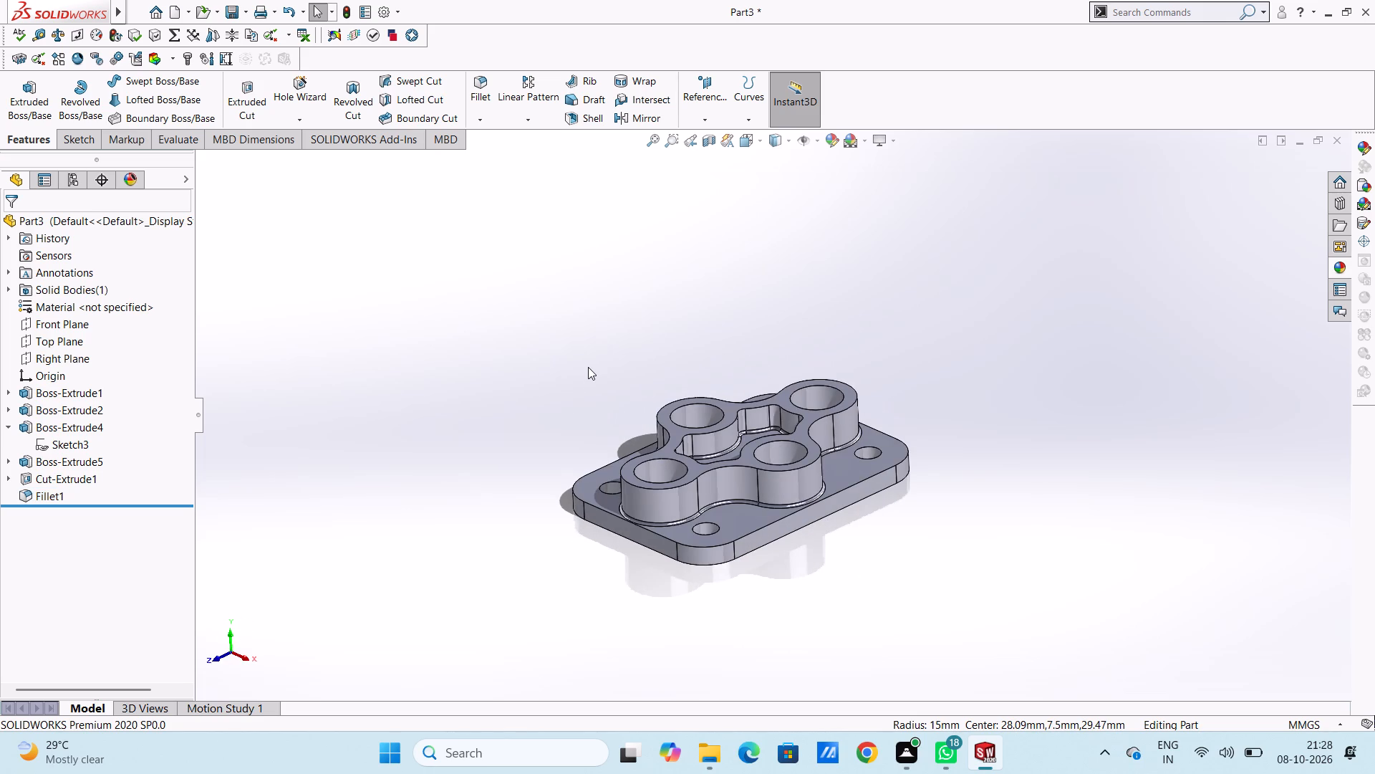
pyautogui.hotkey('ctrl', '7')
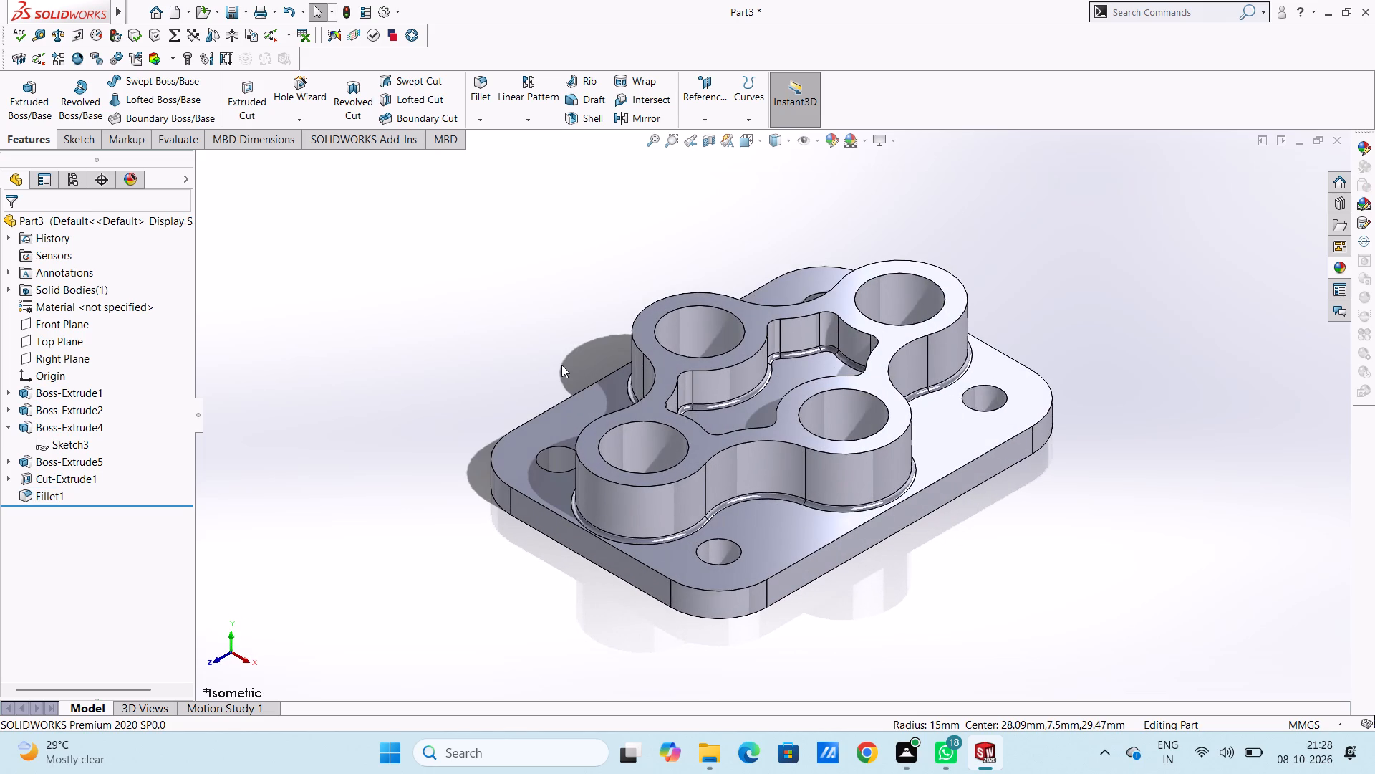
# Recolour the whole part light violet-blue, RGB 128, 128, 255, from the standard colour swatches, for all display states.
pyautogui.click(831, 143)
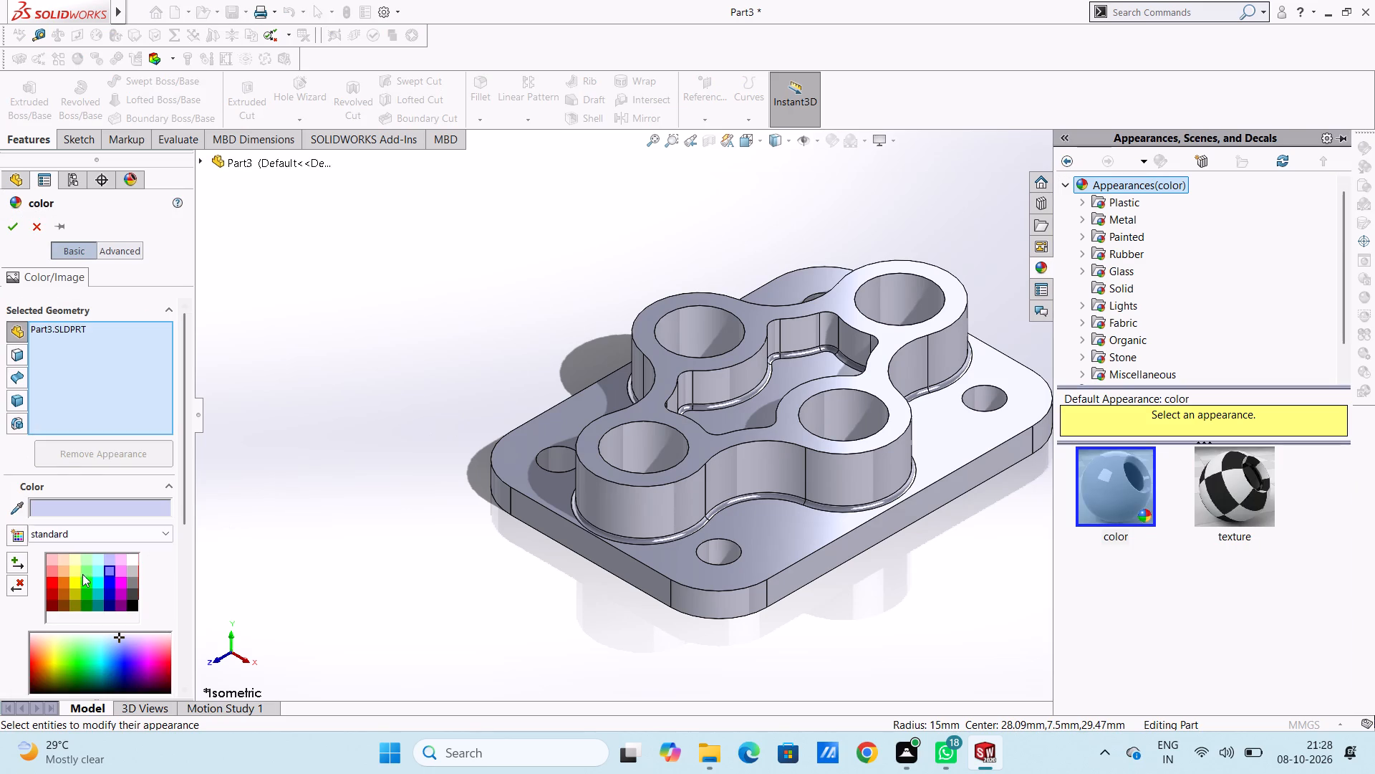
pyautogui.scroll(-3, 91, 563)
pyautogui.click(66, 360)
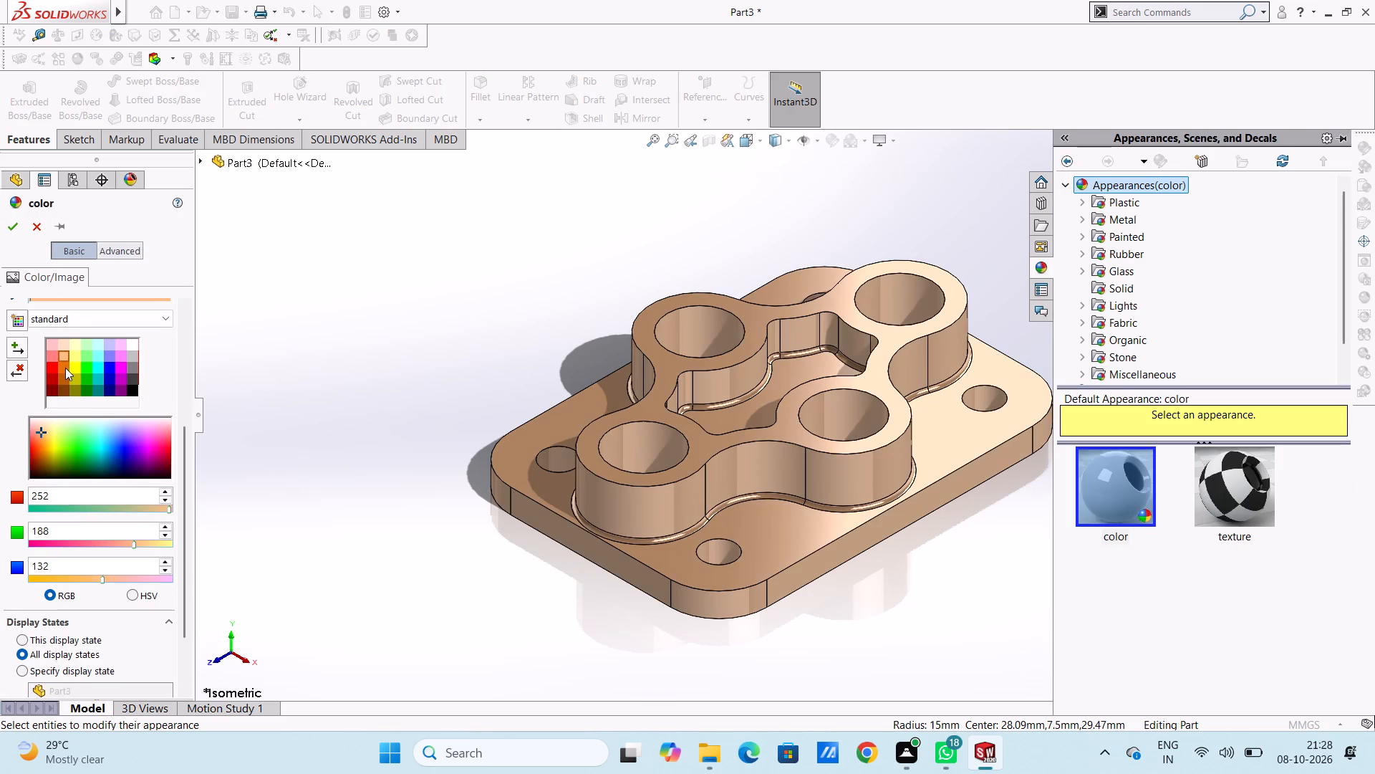
pyautogui.click(65, 368)
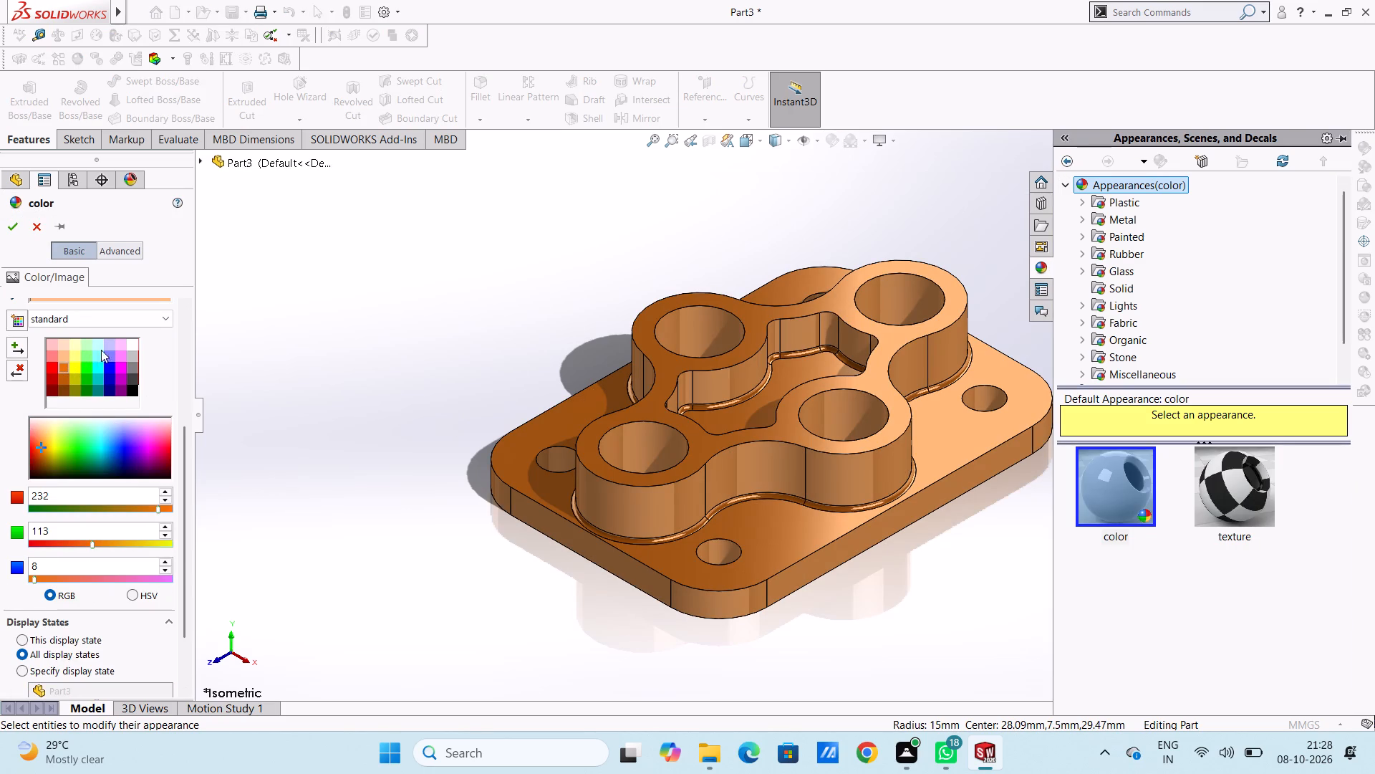
pyautogui.click(112, 350)
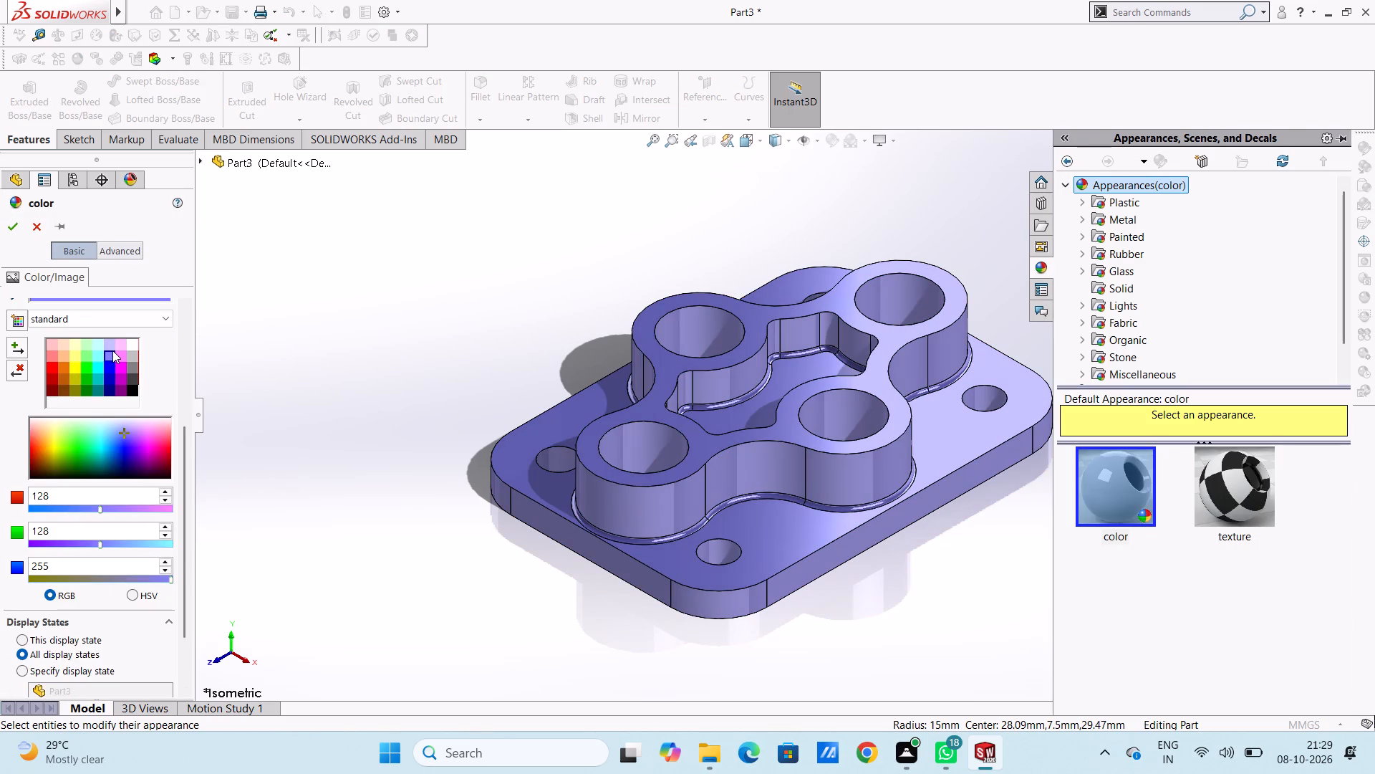
pyautogui.click(111, 368)
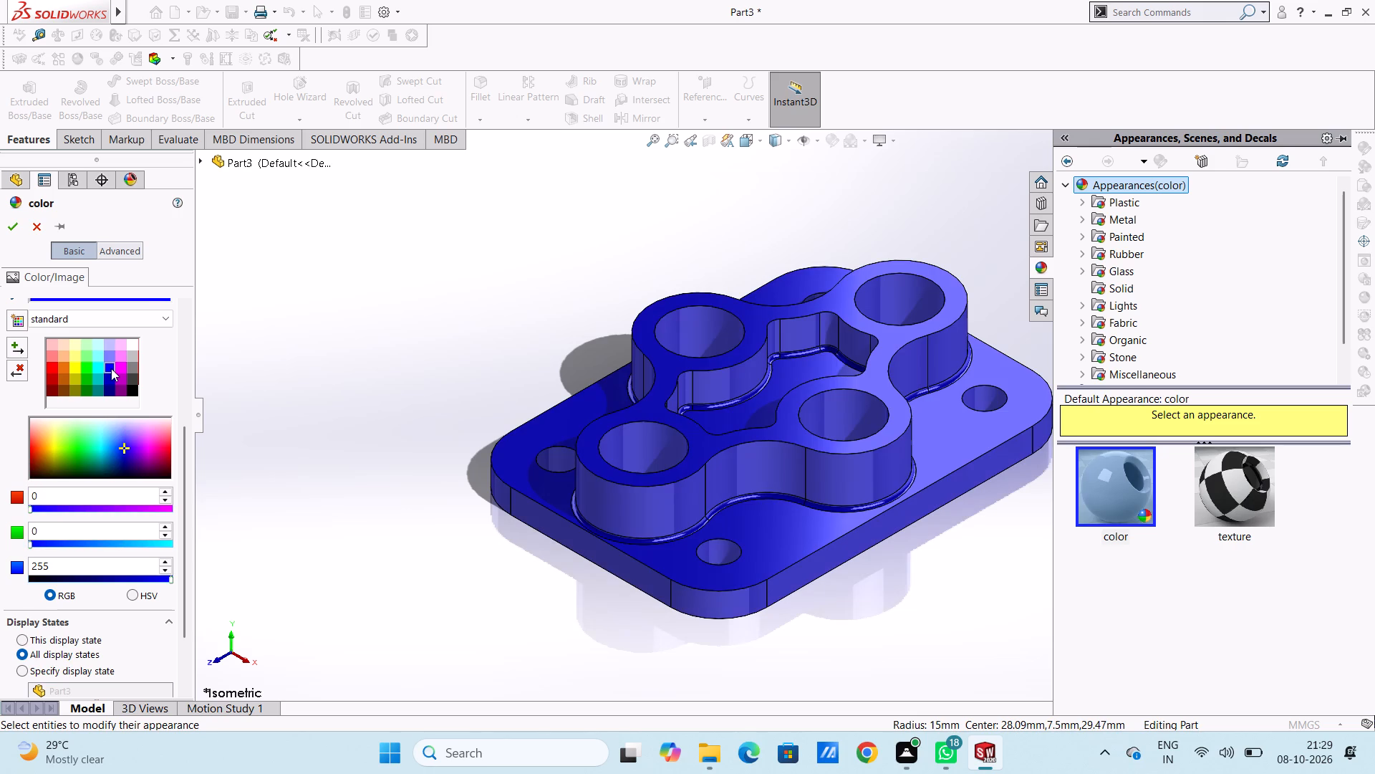
pyautogui.click(110, 355)
pyautogui.click(11, 220)
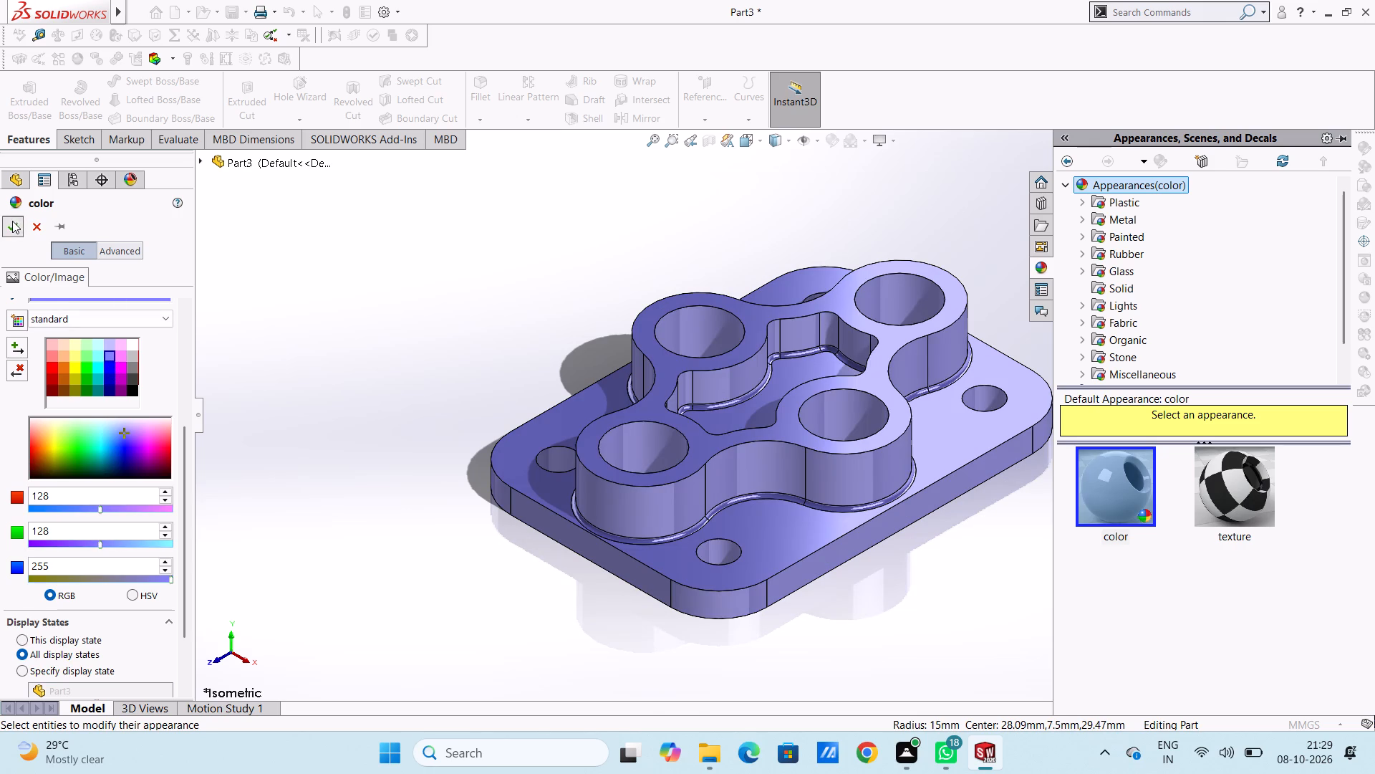
# Apply the chromium plate metal appearance to only the inner bore face of the rear-right ring.
pyautogui.scroll(-3, 867, 317)
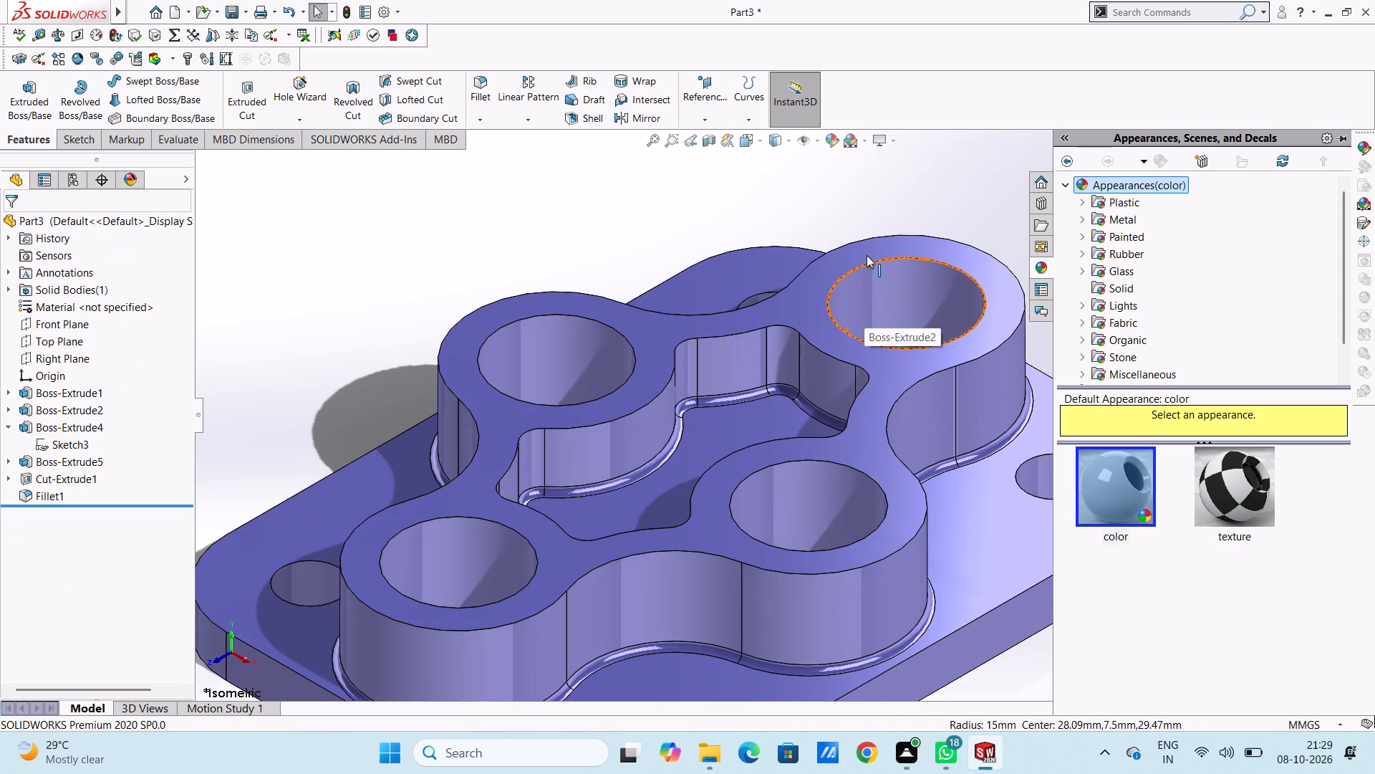
pyautogui.moveTo(857, 266); pyautogui.dragTo(844, 394, button='middle')
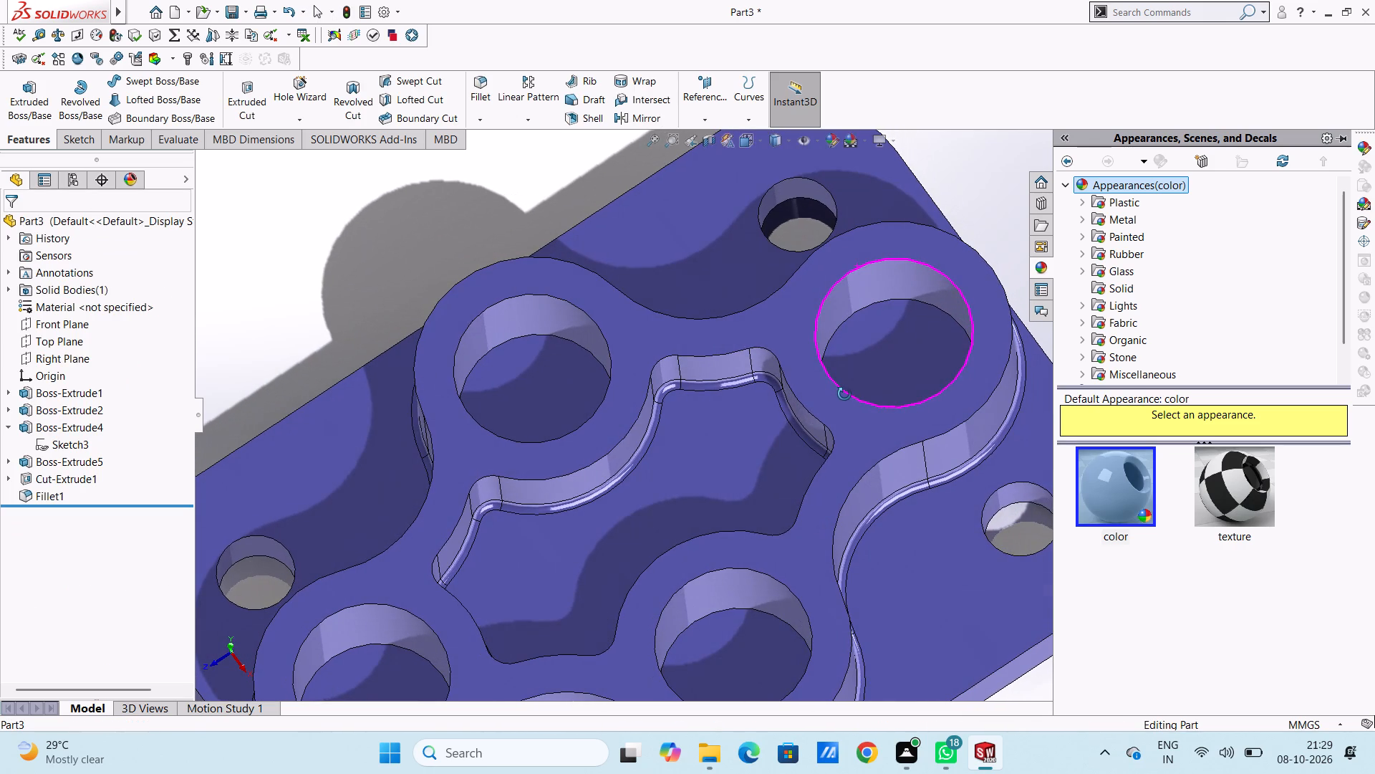
pyautogui.moveTo(844, 394); pyautogui.dragTo(844, 395, button='middle')
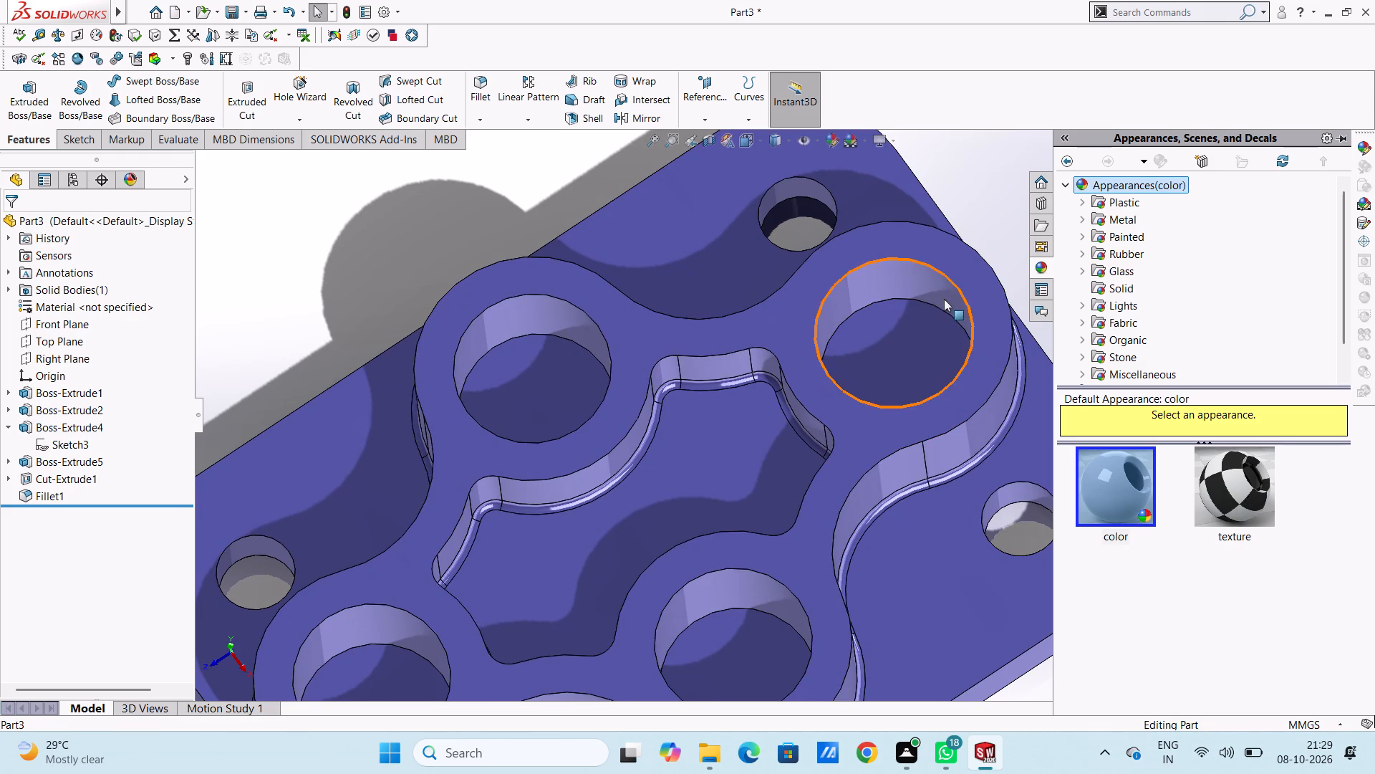
pyautogui.scroll(-3, 906, 302)
pyautogui.click(1118, 215)
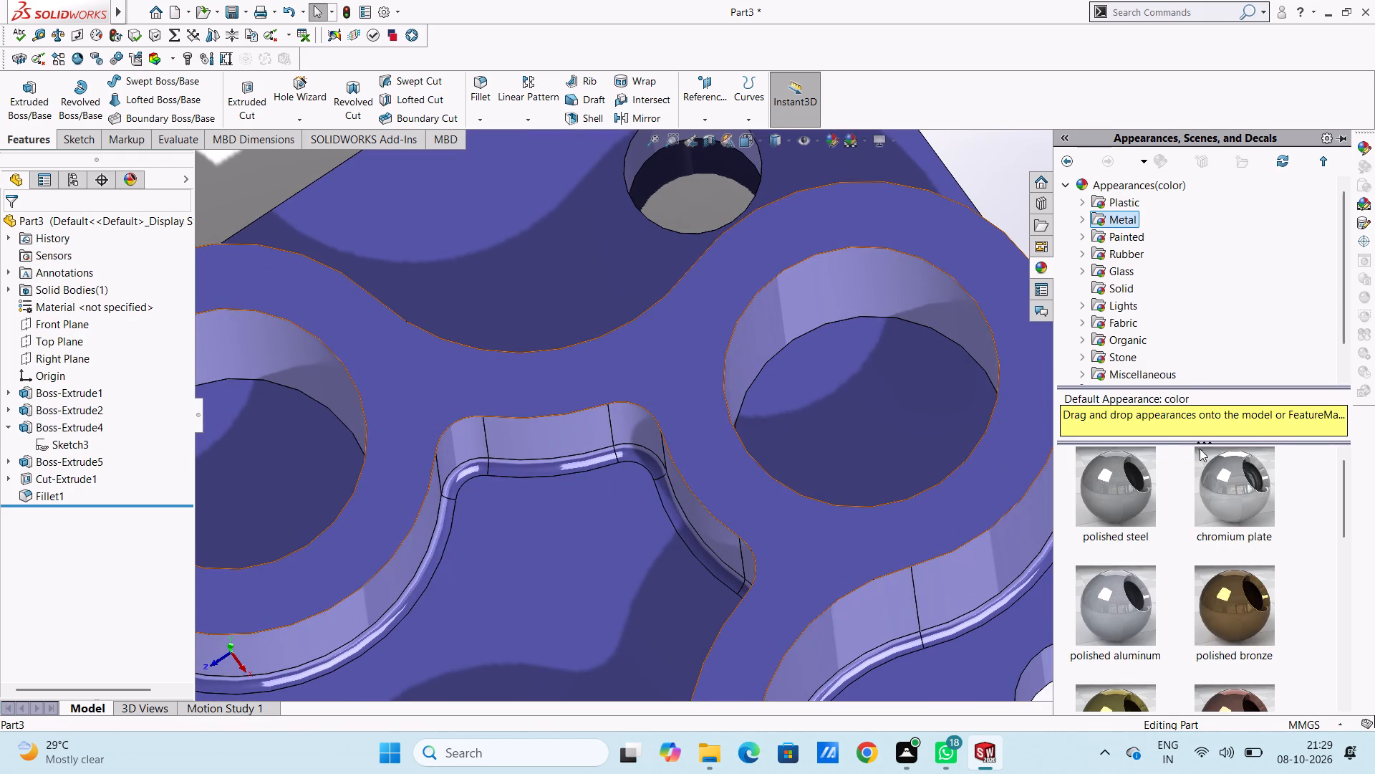
pyautogui.moveTo(1247, 492); pyautogui.dragTo(883, 300)
pyautogui.click(881, 300)
# Apply the chromium plate appearance to only the inner bore face of the rear-left ring.
pyautogui.scroll(2, 481, 386)
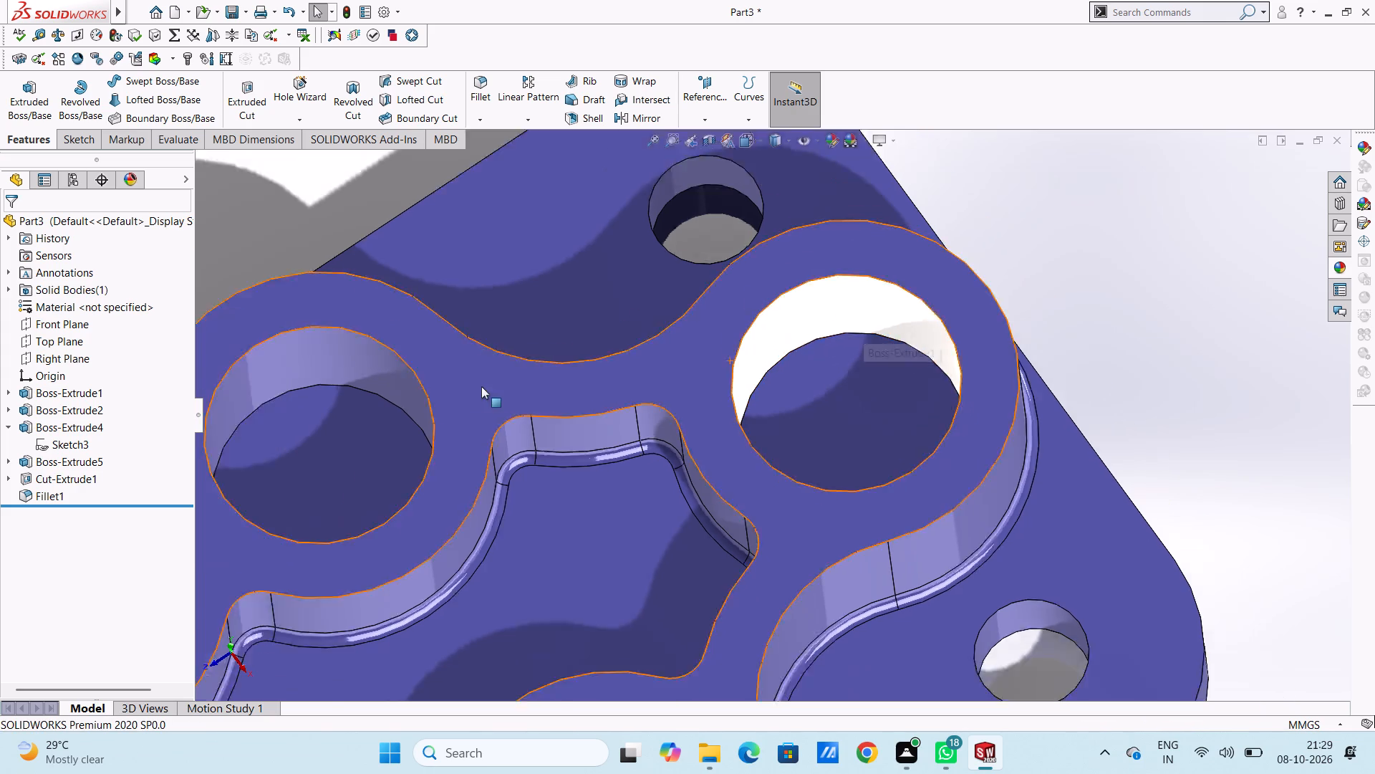
pyautogui.scroll(2, 481, 386)
pyautogui.scroll(3, 573, 458)
pyautogui.scroll(-3, 612, 500)
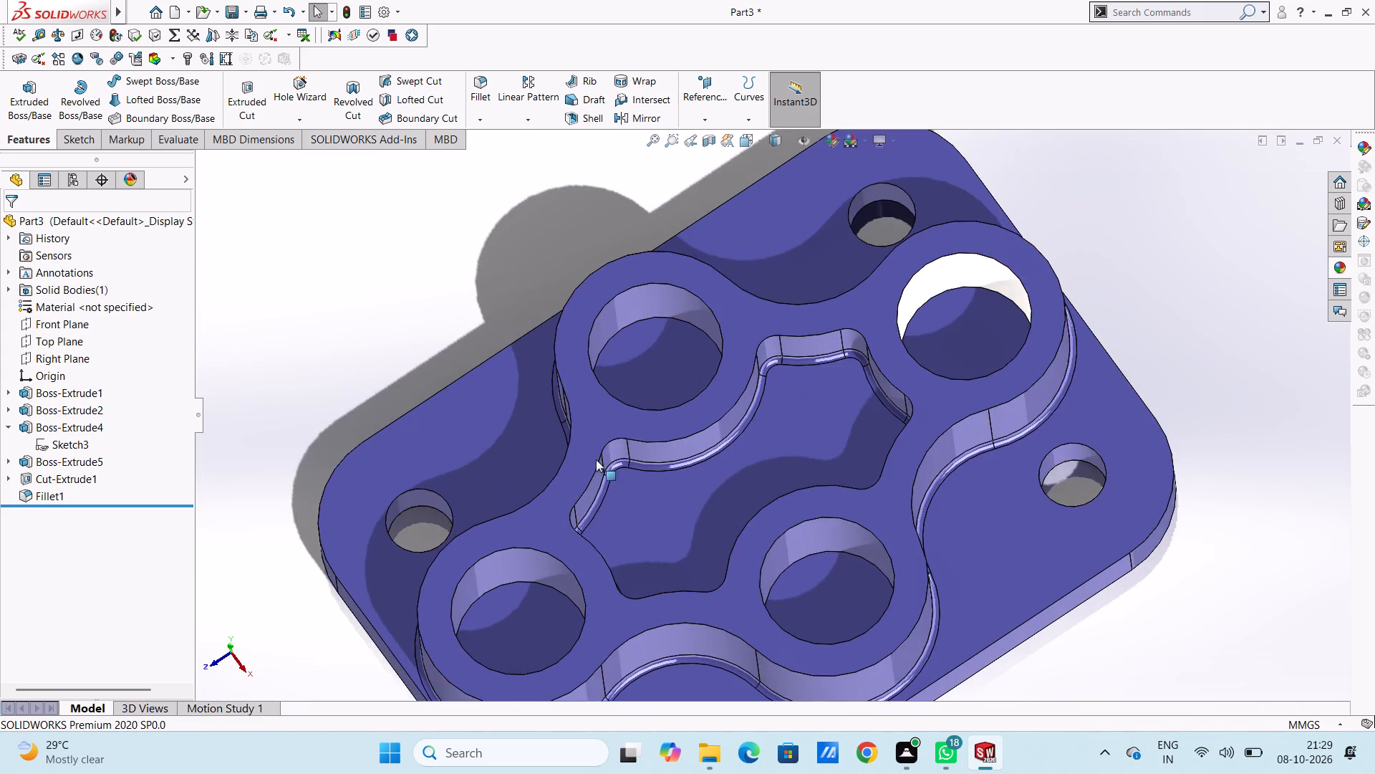
pyautogui.scroll(-5, 652, 305)
pyautogui.click(1338, 267)
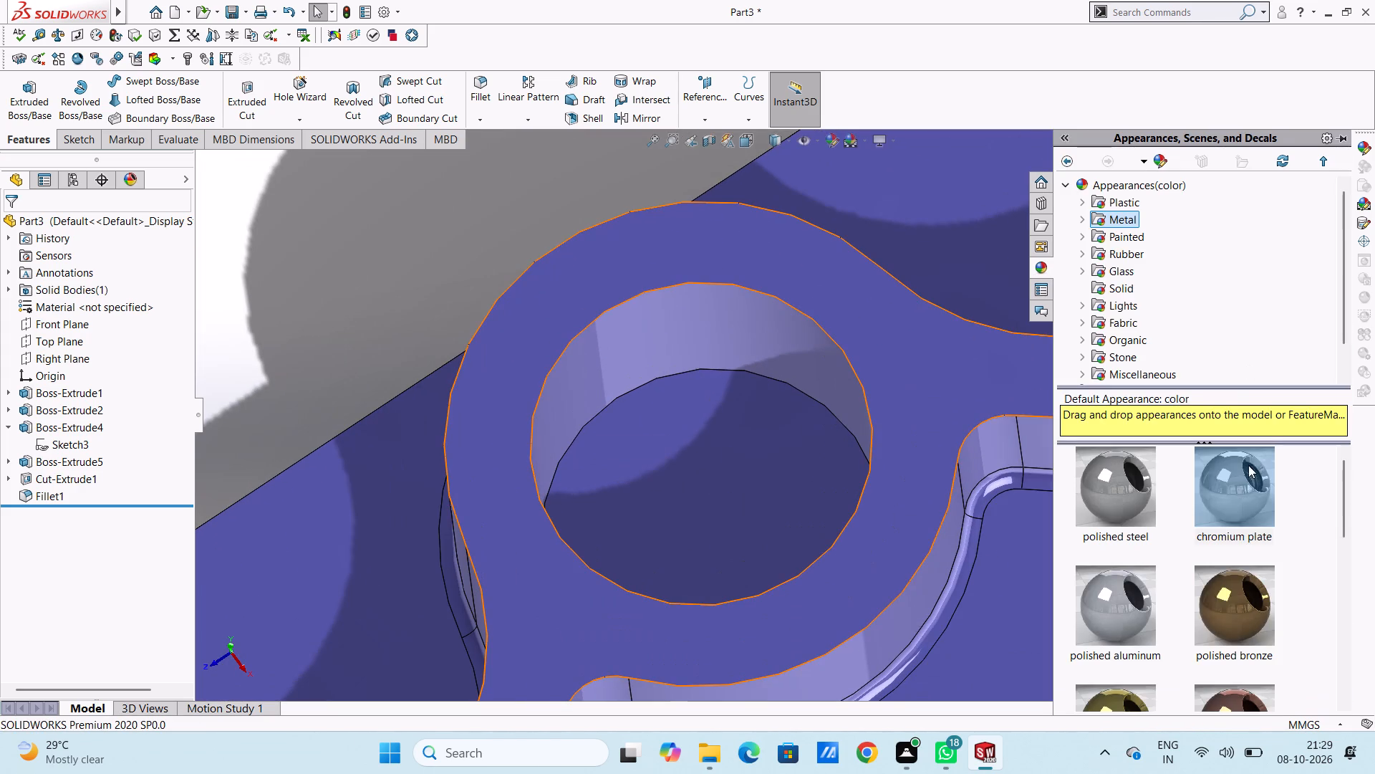
pyautogui.moveTo(1245, 467); pyautogui.dragTo(630, 365)
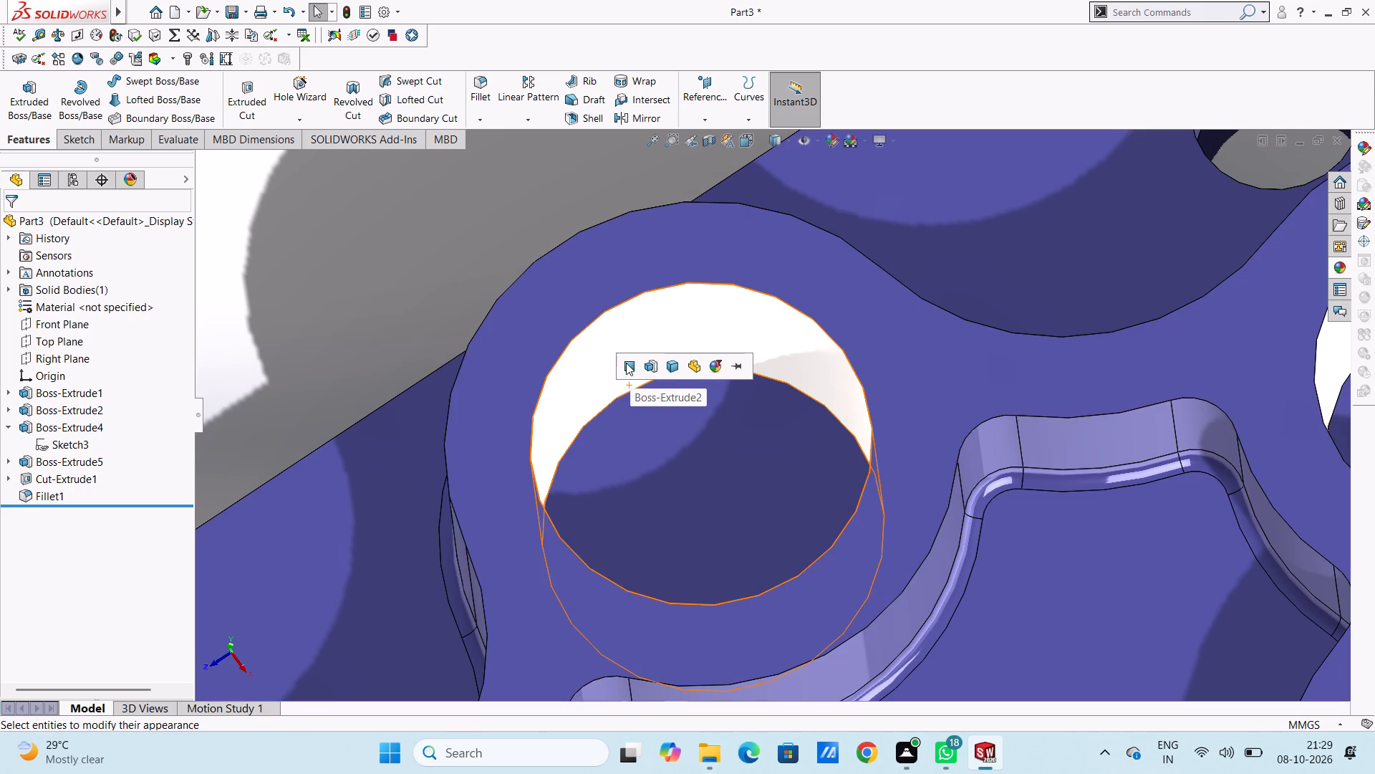
pyautogui.click(626, 363)
# Apply the chromium plate appearance to only the inner bore face of the front-left ring.
pyautogui.scroll(6, 733, 404)
pyautogui.scroll(6, 786, 472)
pyautogui.scroll(-3, 673, 564)
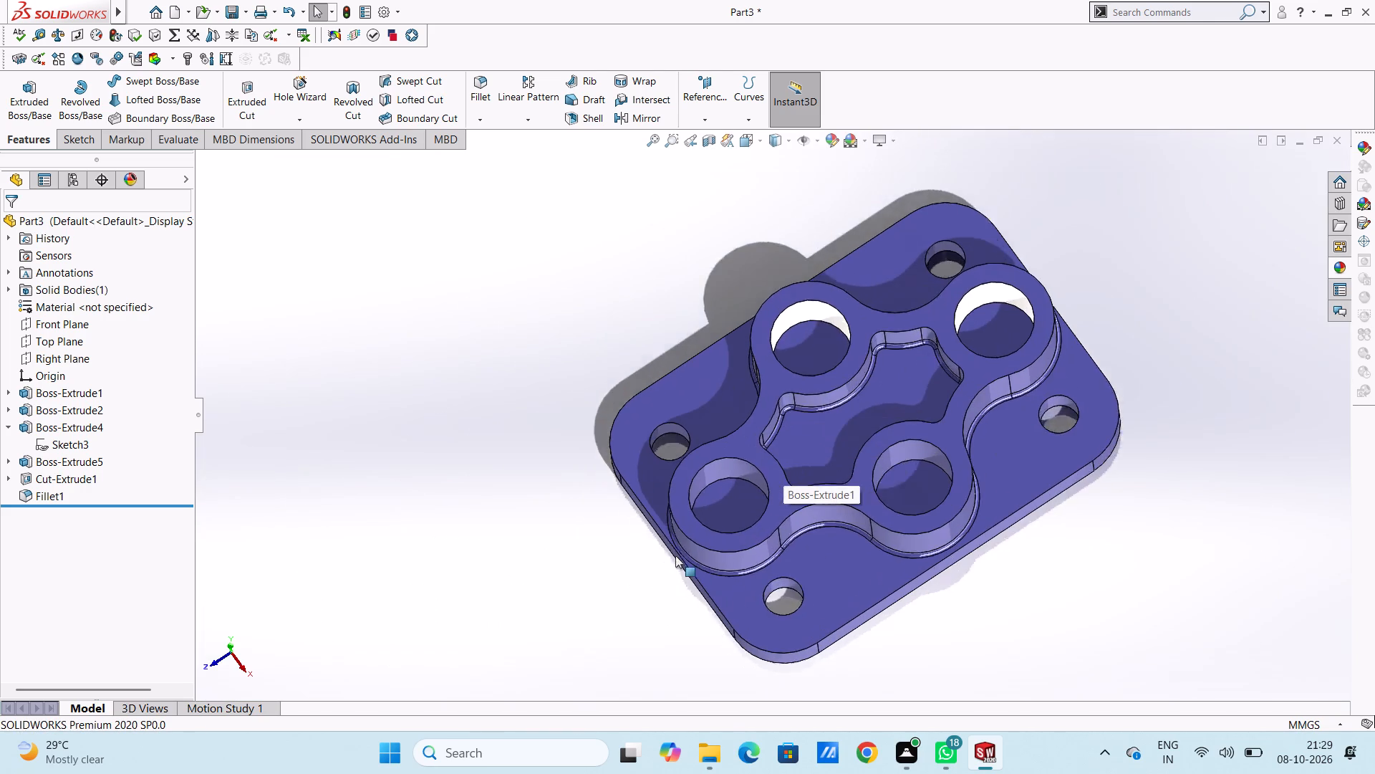
pyautogui.scroll(-1, 675, 555)
pyautogui.scroll(-4, 785, 459)
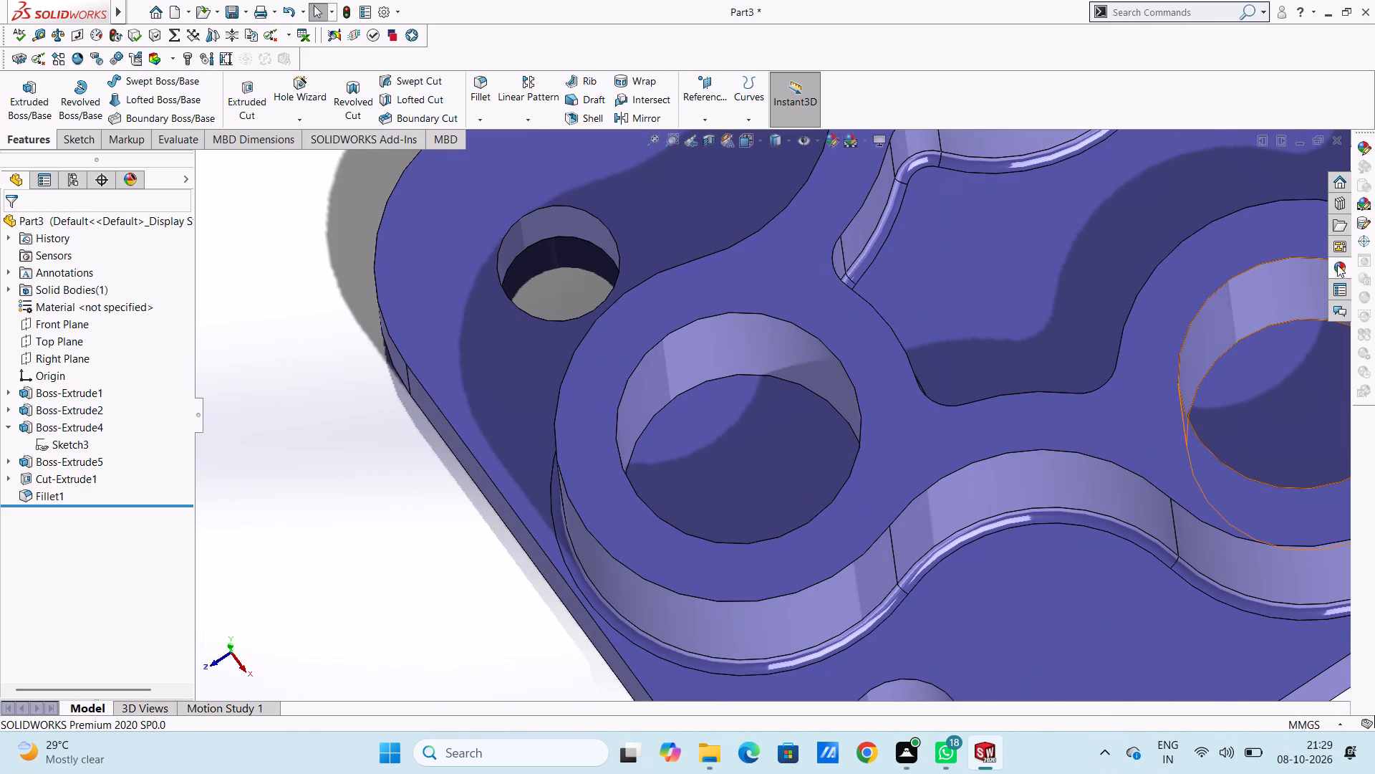
pyautogui.click(1337, 264)
pyautogui.moveTo(1227, 481); pyautogui.dragTo(642, 408)
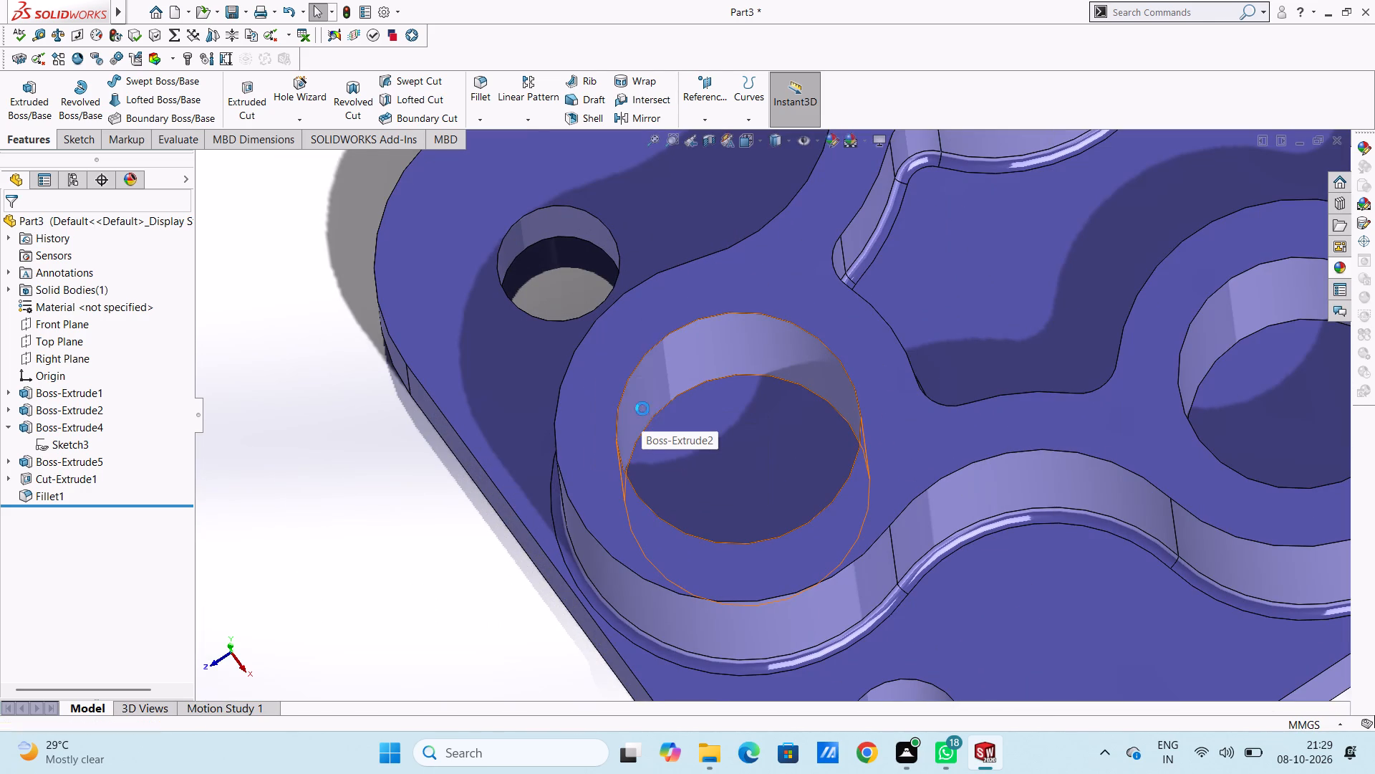
pyautogui.click(642, 408)
# Apply the chromium plate appearance to only the inner bore face of the front-right ring.
pyautogui.scroll(4, 985, 365)
pyautogui.scroll(-5, 1028, 362)
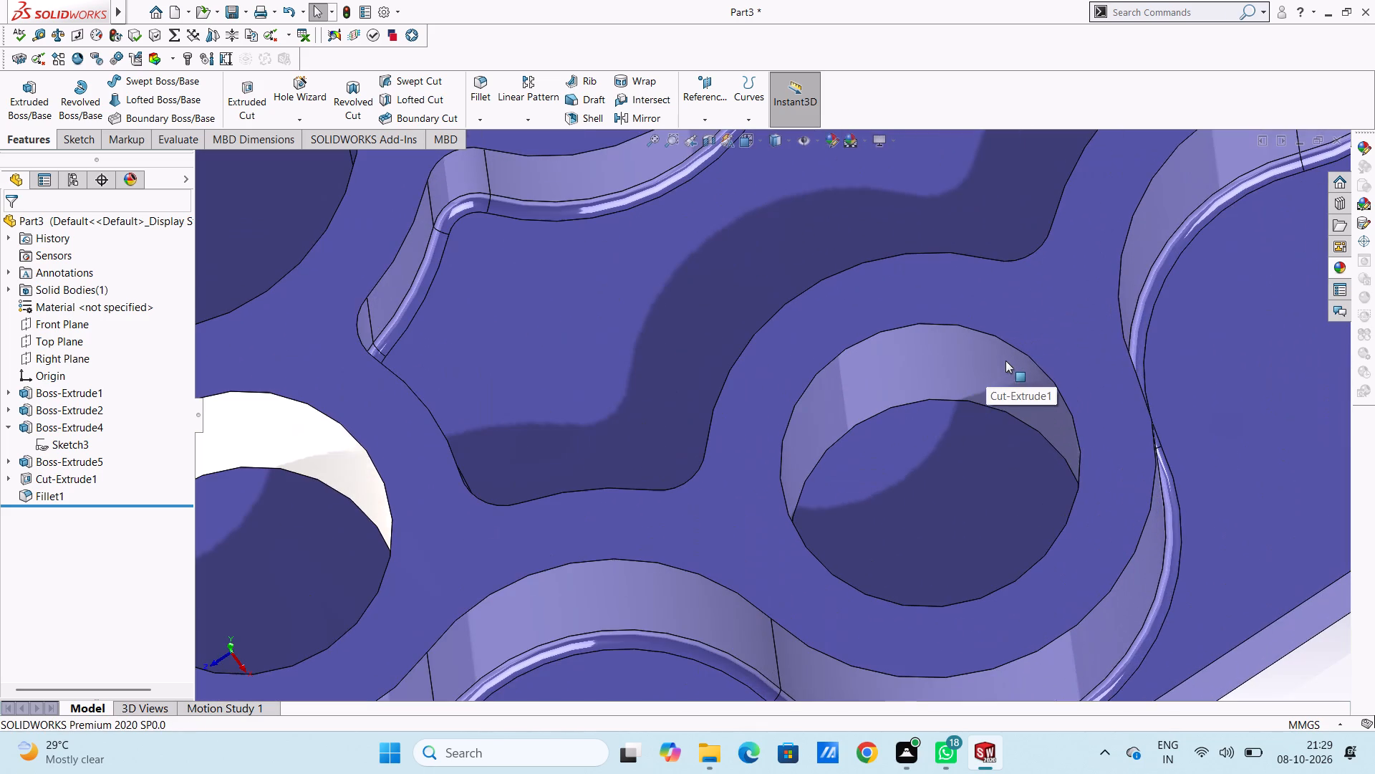
pyautogui.click(1338, 267)
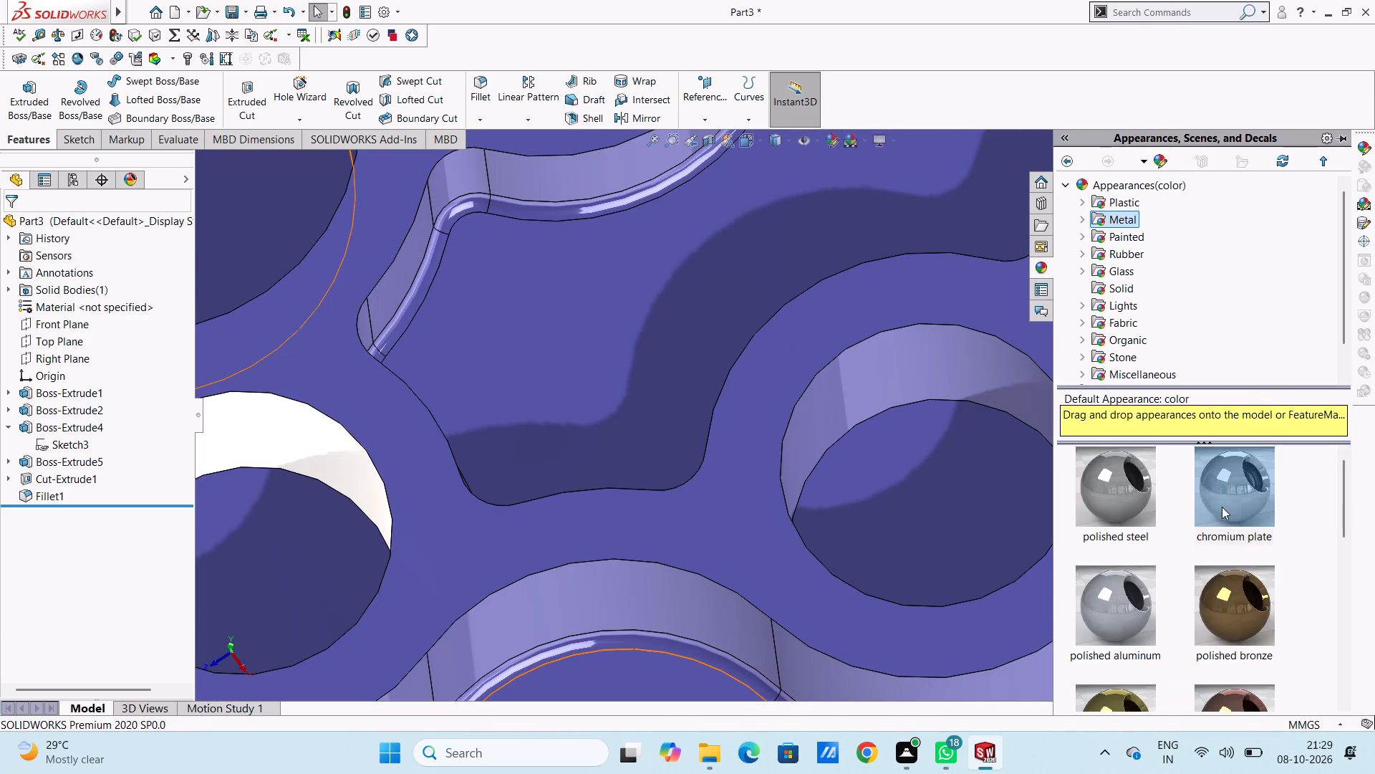
pyautogui.moveTo(1235, 469); pyautogui.dragTo(872, 378)
pyautogui.click(870, 378)
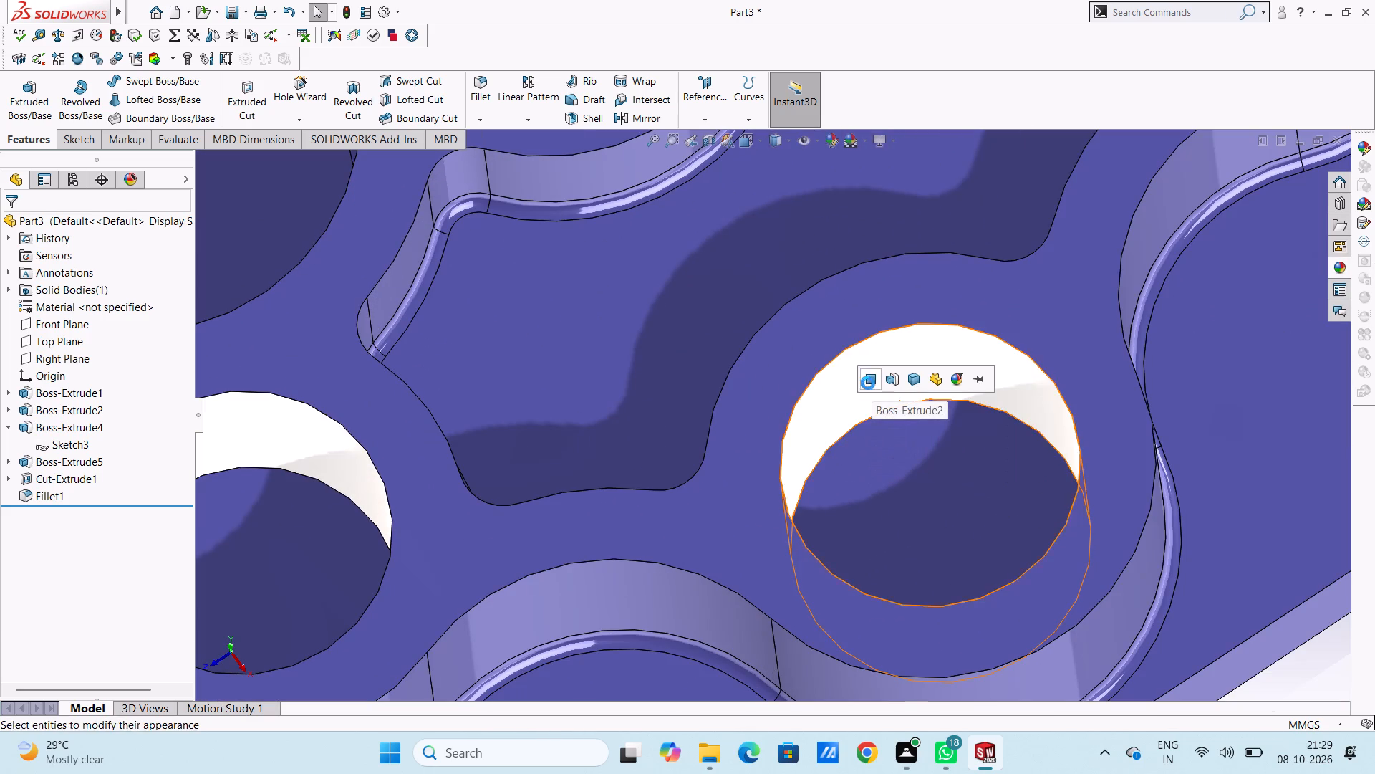
# Apply the chromium plate appearance to the wall face of the small mounting hole at the plate's right corner.
pyautogui.scroll(-1, 868, 386)
pyautogui.scroll(5, 862, 380)
pyautogui.scroll(5, 838, 328)
pyautogui.scroll(-5, 782, 321)
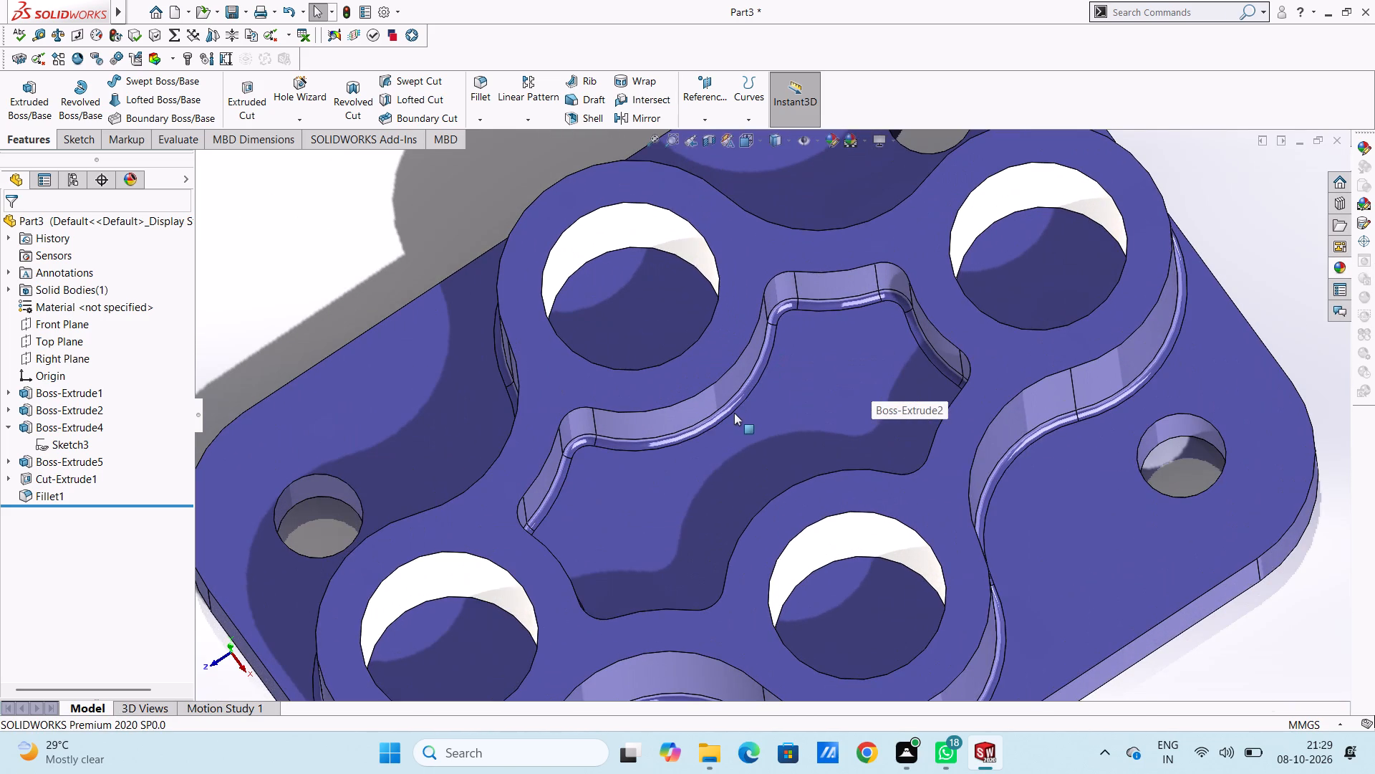
pyautogui.scroll(-2, 733, 413)
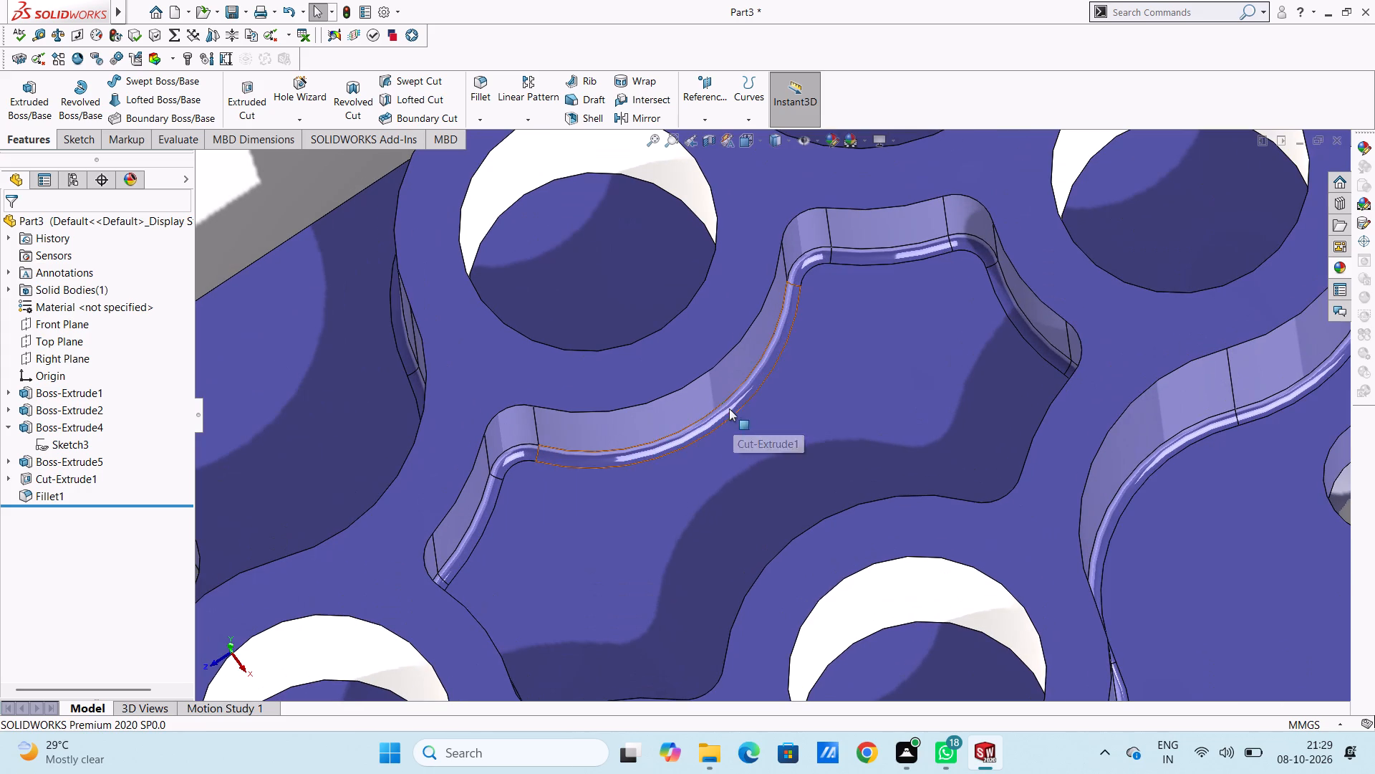
pyautogui.scroll(5, 877, 392)
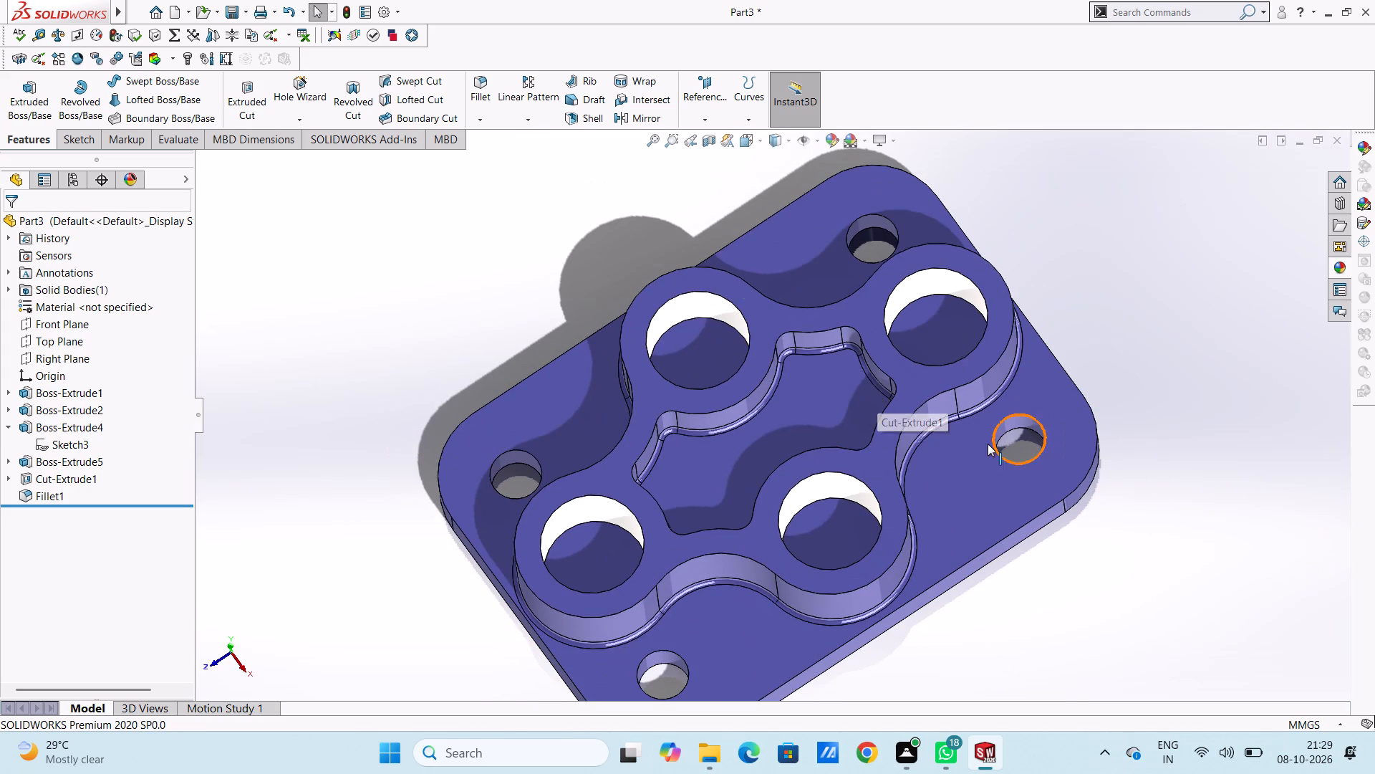
pyautogui.scroll(-8, 985, 451)
pyautogui.scroll(-4, 960, 310)
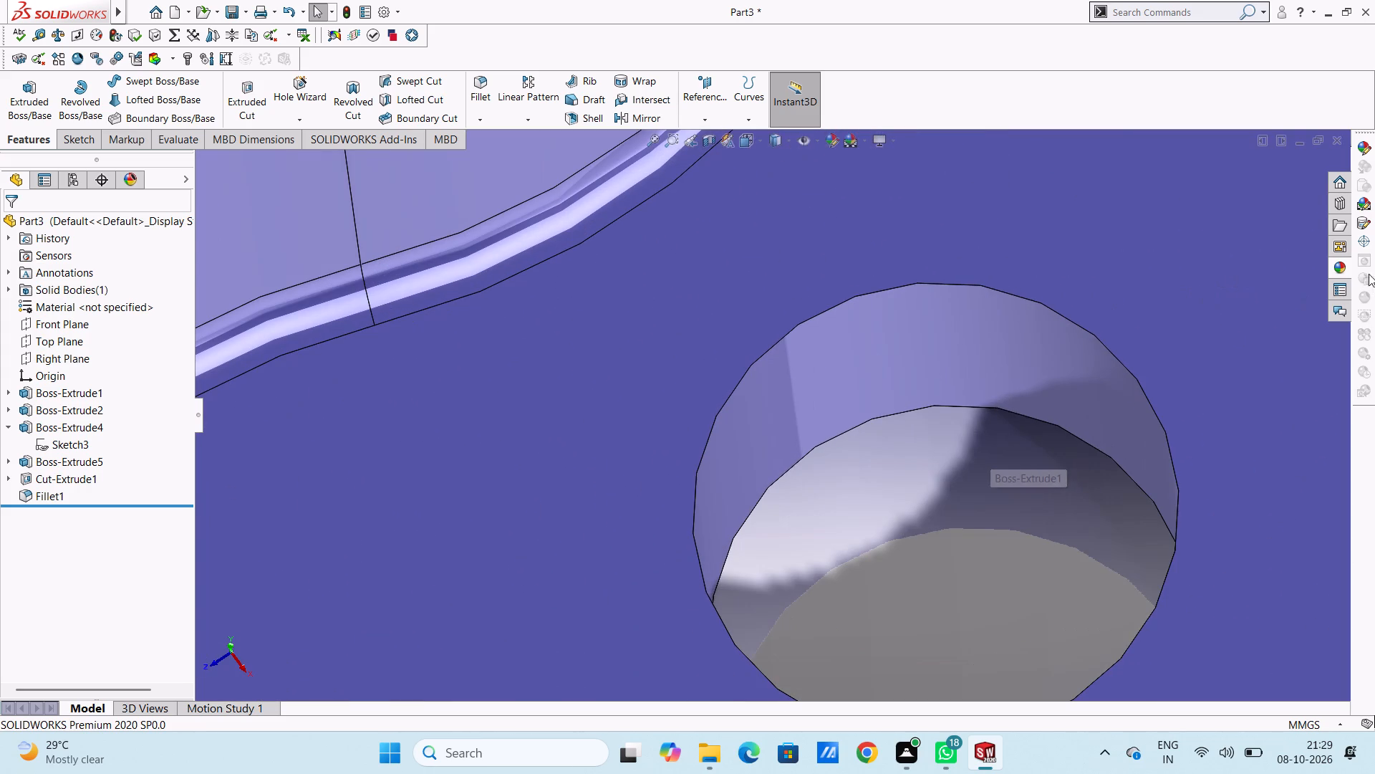
pyautogui.click(1338, 269)
pyautogui.moveTo(1243, 477); pyautogui.dragTo(893, 396)
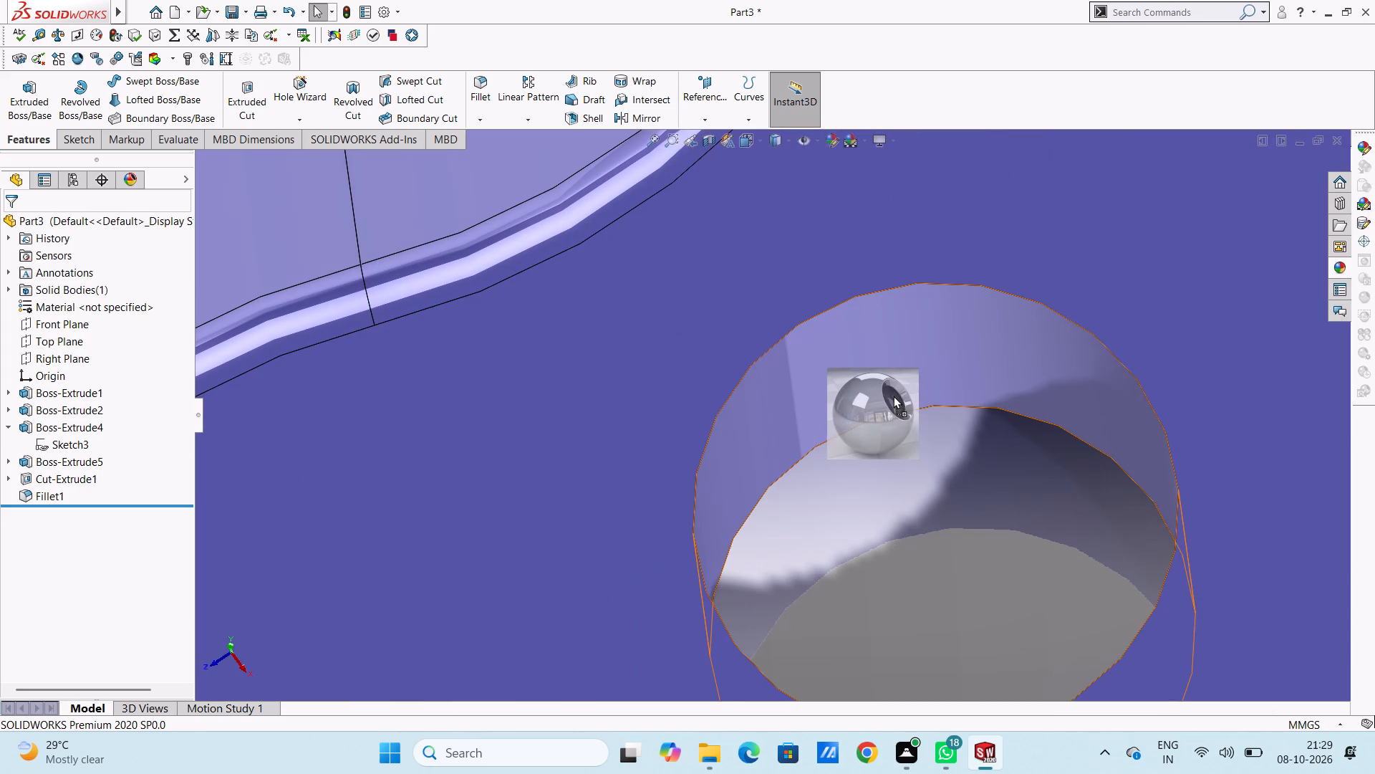
pyautogui.moveTo(893, 396); pyautogui.dragTo(889, 390)
pyautogui.click(887, 388)
# Apply the chromium plate appearance to the wall face of the mounting hole at the plate's front corner.
pyautogui.scroll(5, 894, 411)
pyautogui.scroll(9, 814, 424)
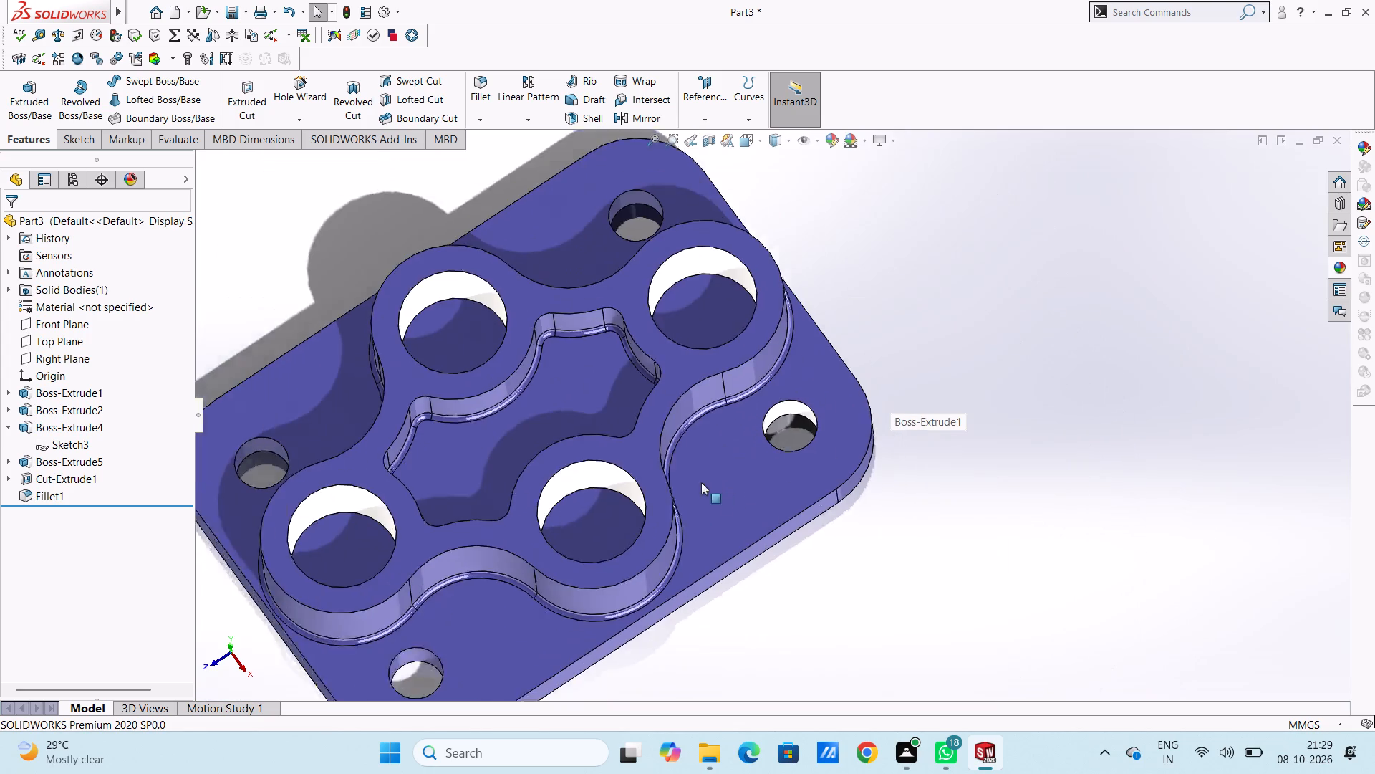
pyautogui.scroll(3, 701, 482)
pyautogui.scroll(-5, 635, 528)
pyautogui.scroll(-6, 628, 452)
pyautogui.scroll(-2, 768, 378)
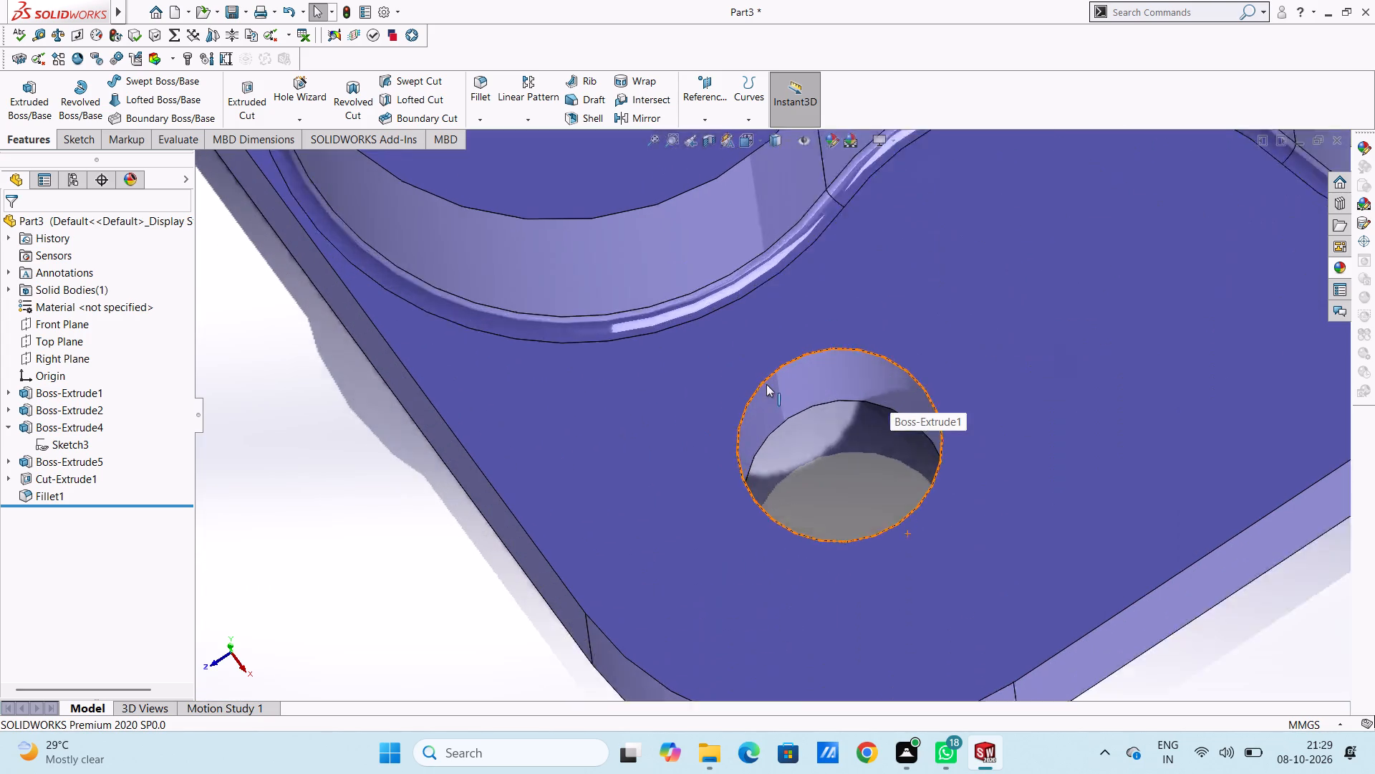
pyautogui.scroll(-3, 766, 384)
pyautogui.click(1339, 261)
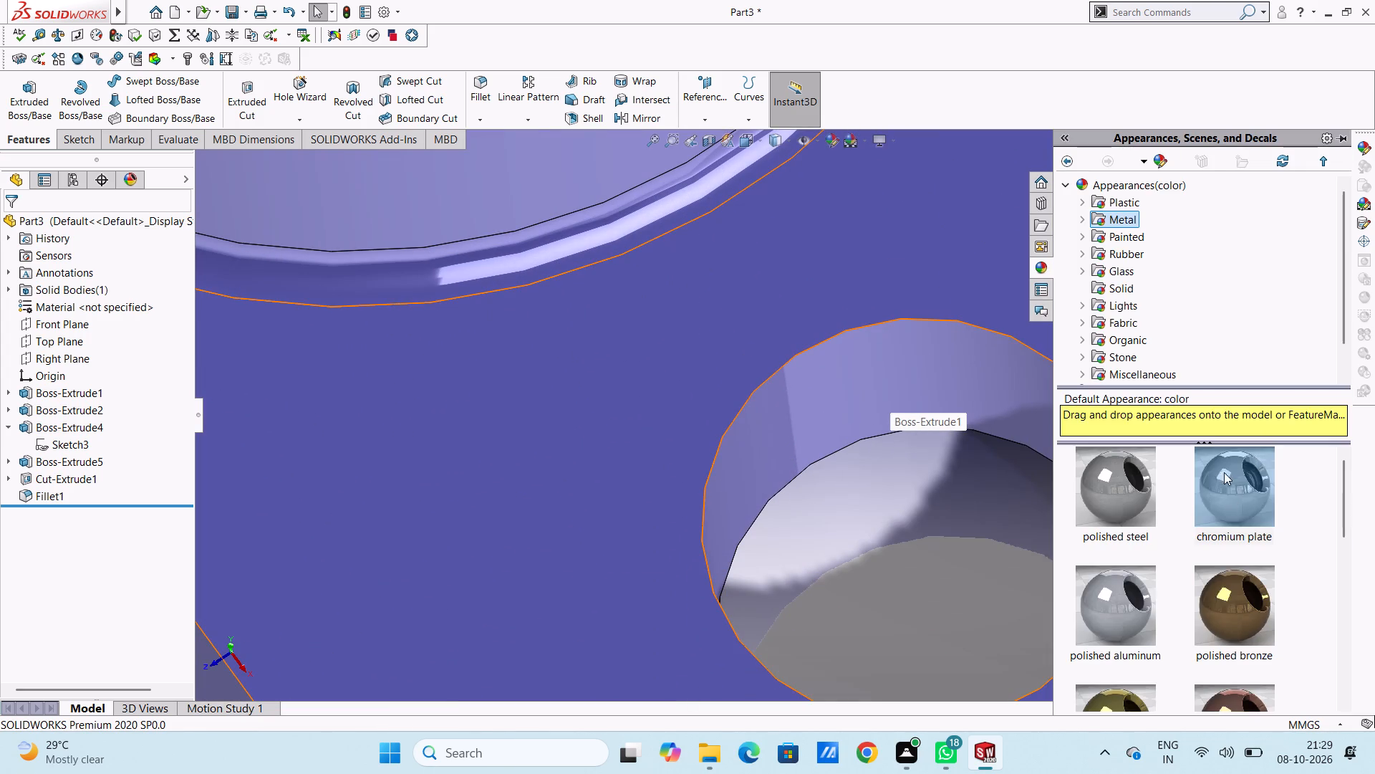
pyautogui.moveTo(1223, 470); pyautogui.dragTo(839, 414)
pyautogui.click(838, 414)
# Apply the chromium plate appearance to the wall face of the mounting hole at the plate's left corner.
pyautogui.scroll(6, 838, 421)
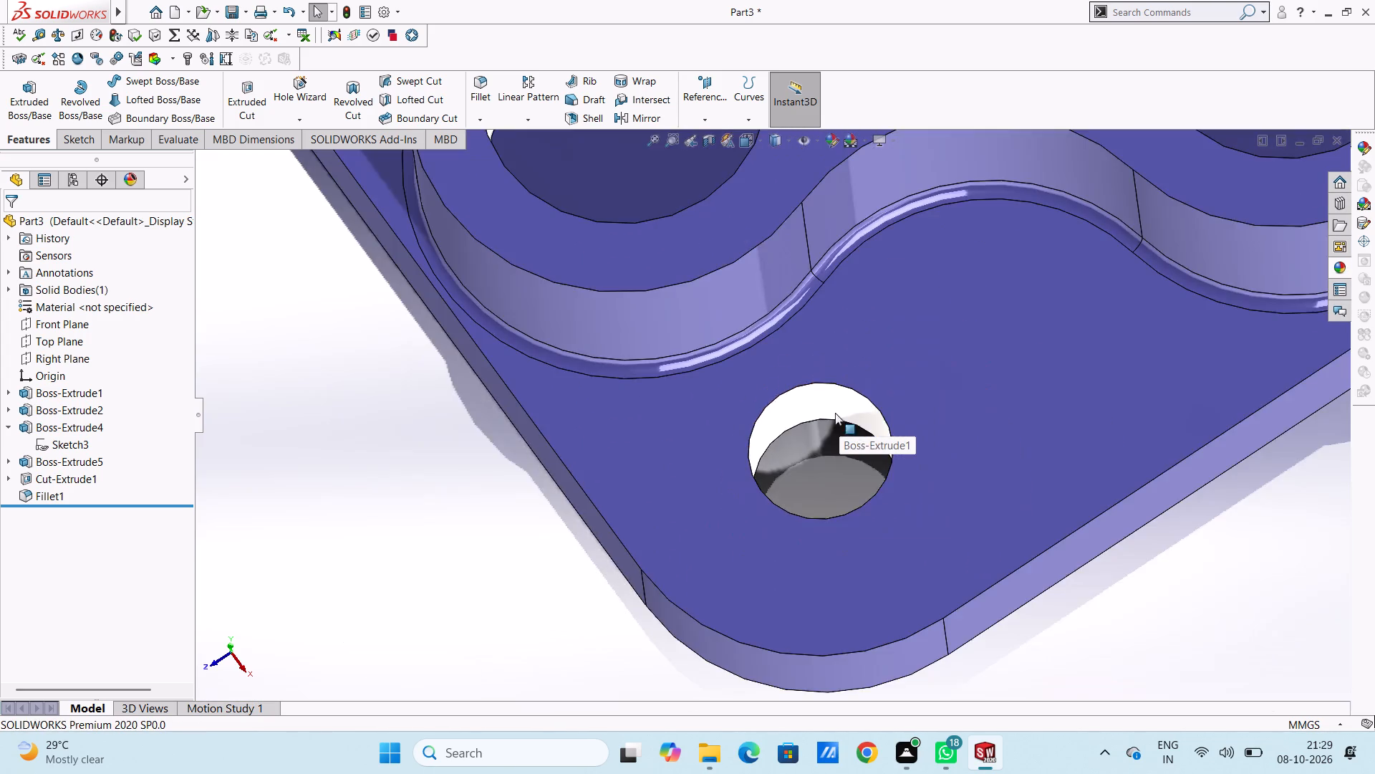
pyautogui.scroll(6, 839, 358)
pyautogui.scroll(4, 878, 247)
pyautogui.scroll(-4, 772, 299)
pyautogui.scroll(-2, 691, 393)
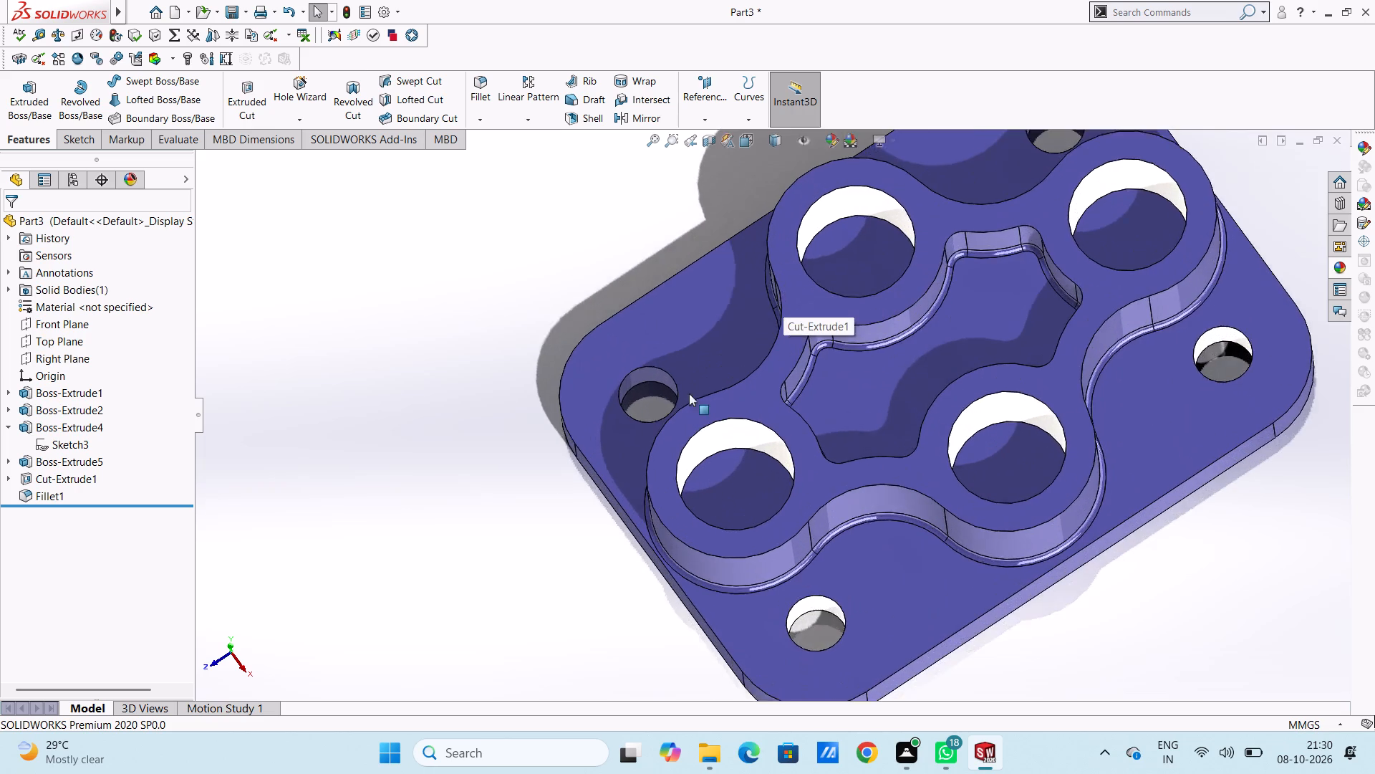
pyautogui.scroll(-3, 689, 393)
pyautogui.scroll(-4, 619, 429)
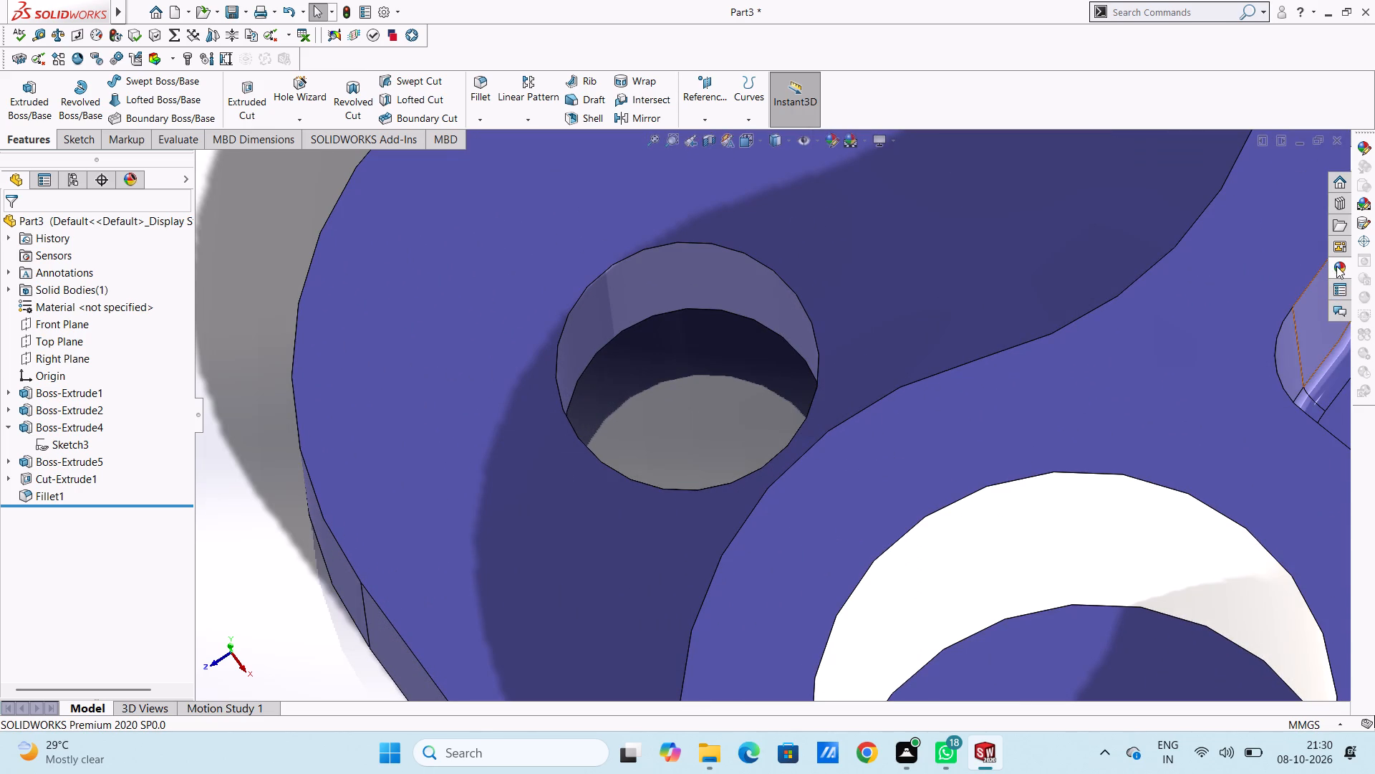
pyautogui.click(1336, 266)
pyautogui.moveTo(1242, 466); pyautogui.dragTo(703, 285)
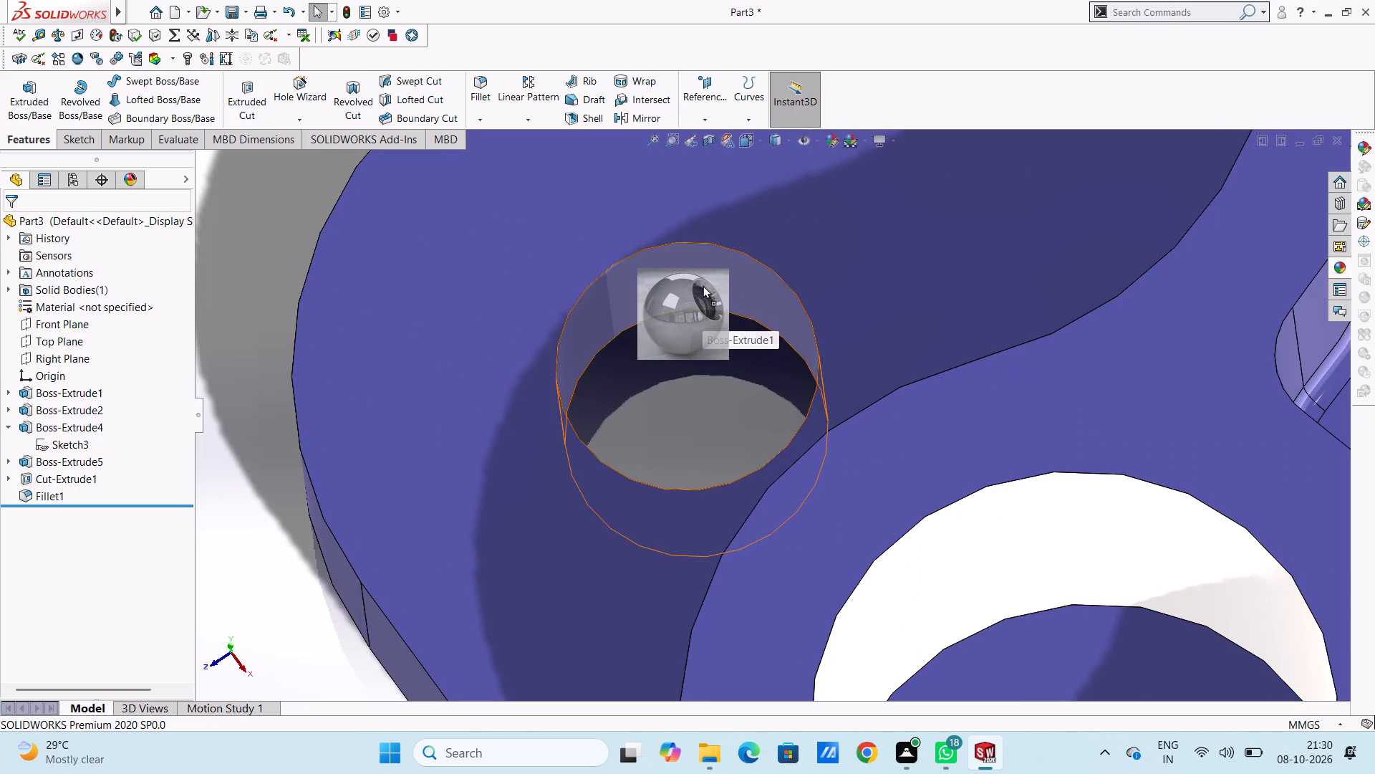
pyautogui.moveTo(703, 285); pyautogui.dragTo(703, 284)
pyautogui.click(702, 282)
# Apply the chromium plate appearance to the wall face of the mounting hole at the plate's back corner.
pyautogui.scroll(10, 782, 257)
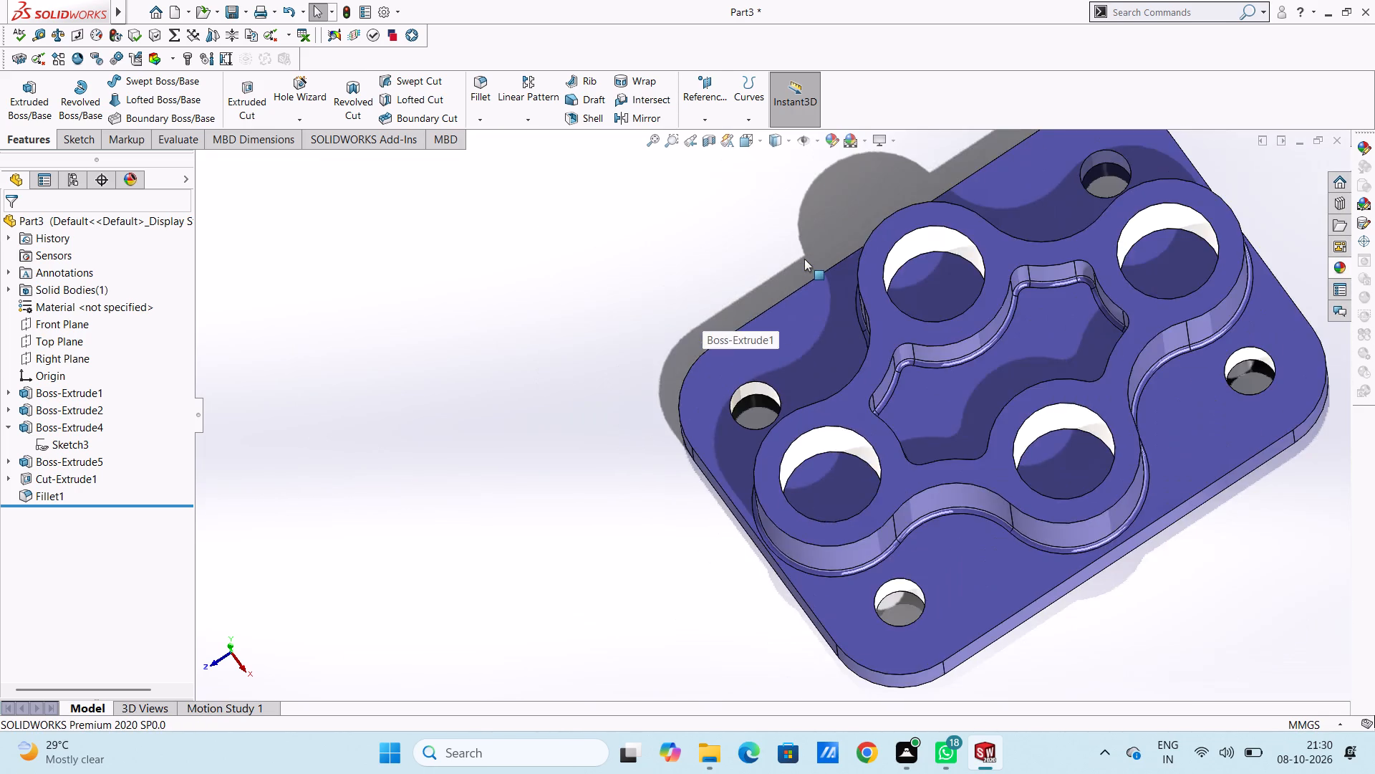
pyautogui.scroll(5, 804, 259)
pyautogui.scroll(-10, 898, 338)
pyautogui.scroll(-5, 872, 285)
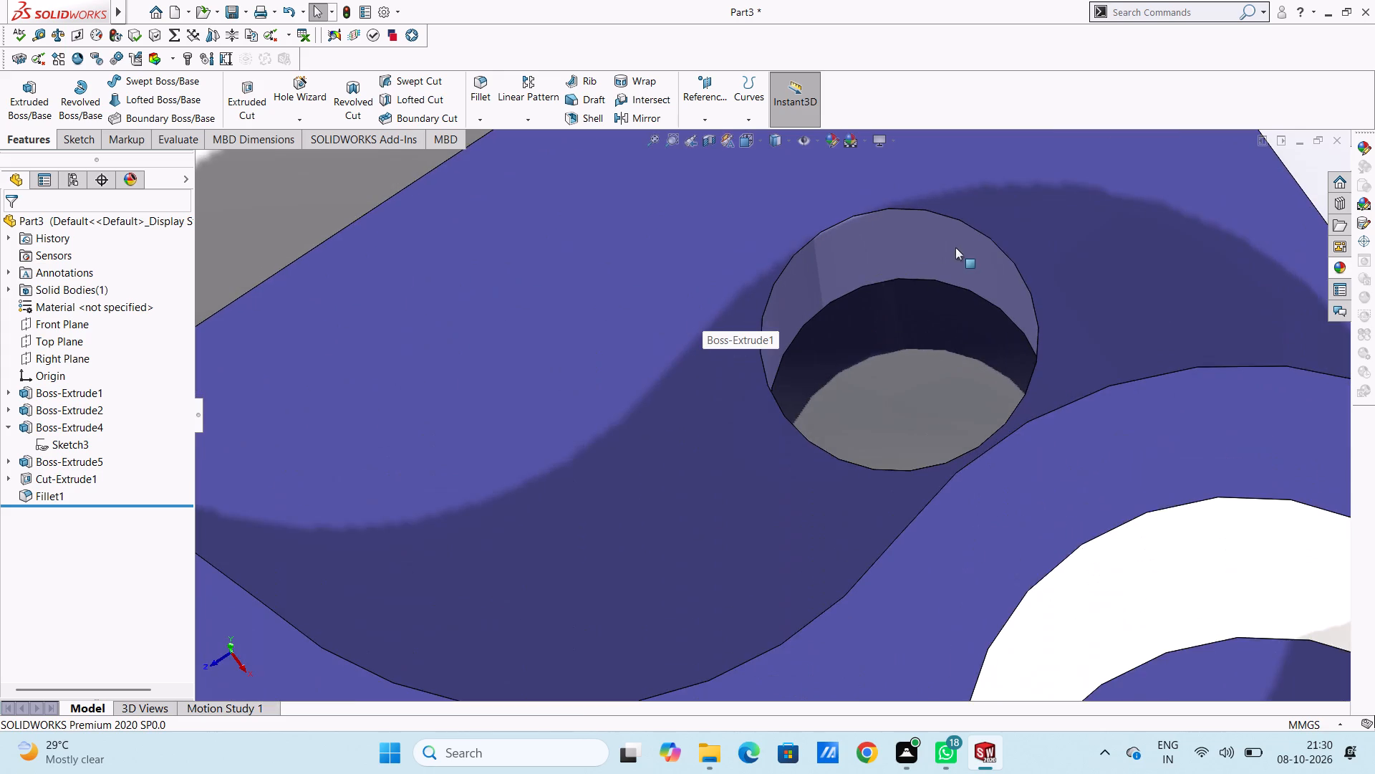
pyautogui.scroll(-3, 983, 232)
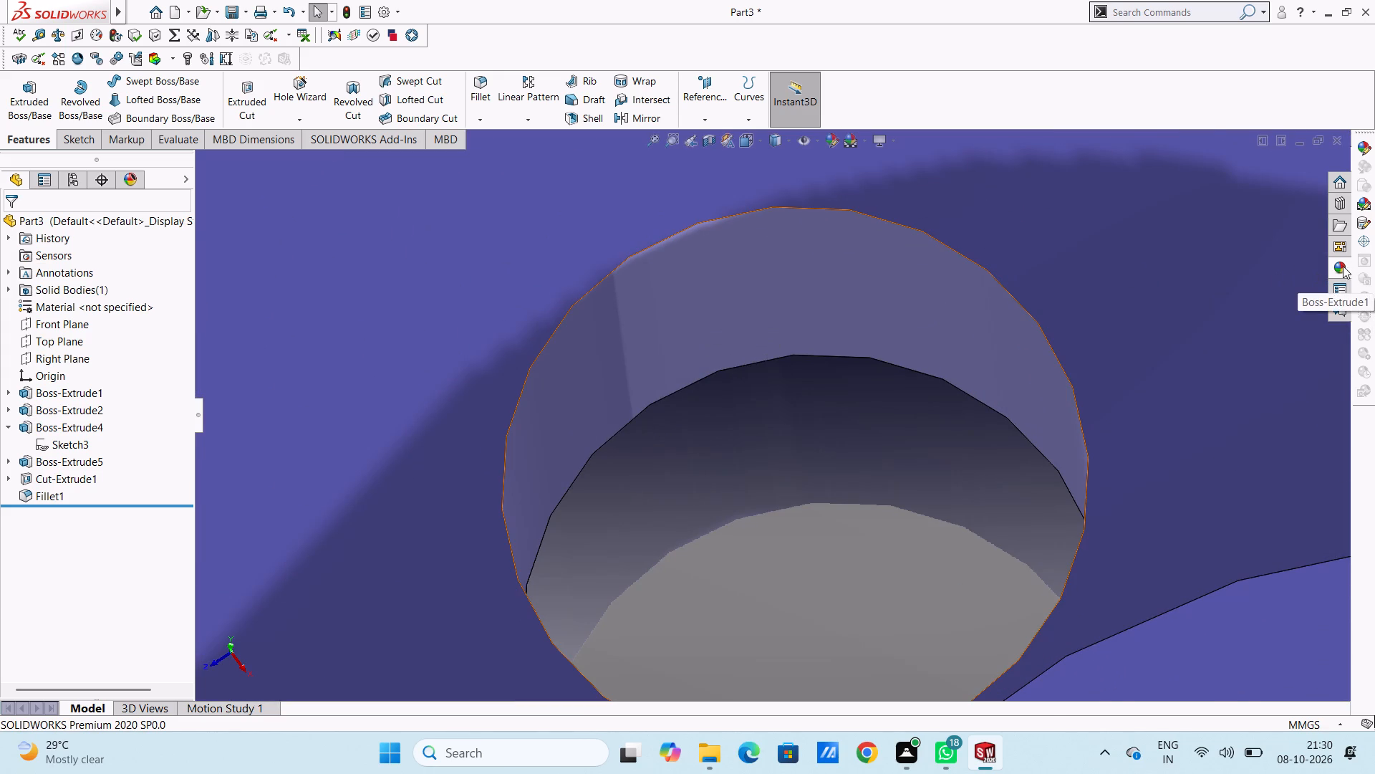
pyautogui.click(1343, 265)
pyautogui.moveTo(1258, 476); pyautogui.dragTo(808, 279)
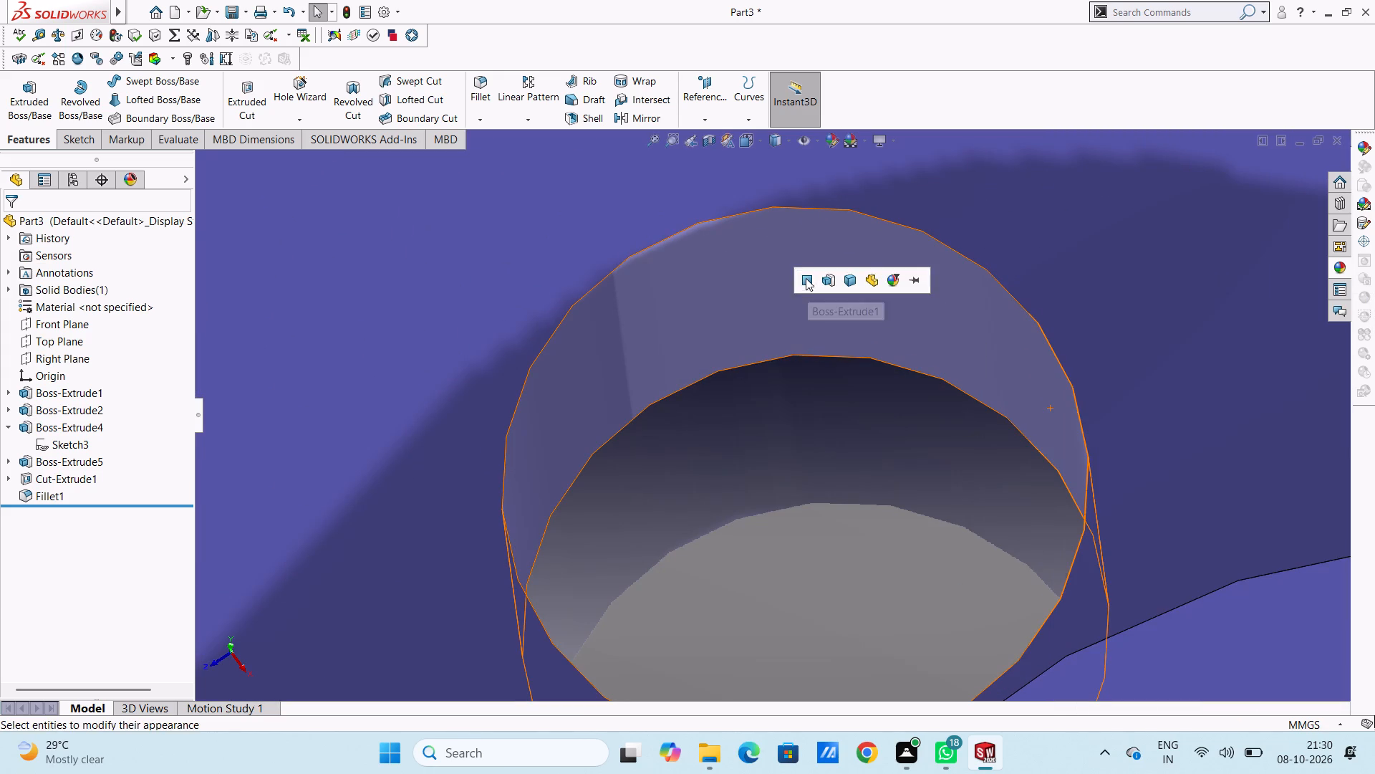
pyautogui.click(806, 278)
pyautogui.scroll(6, 835, 317)
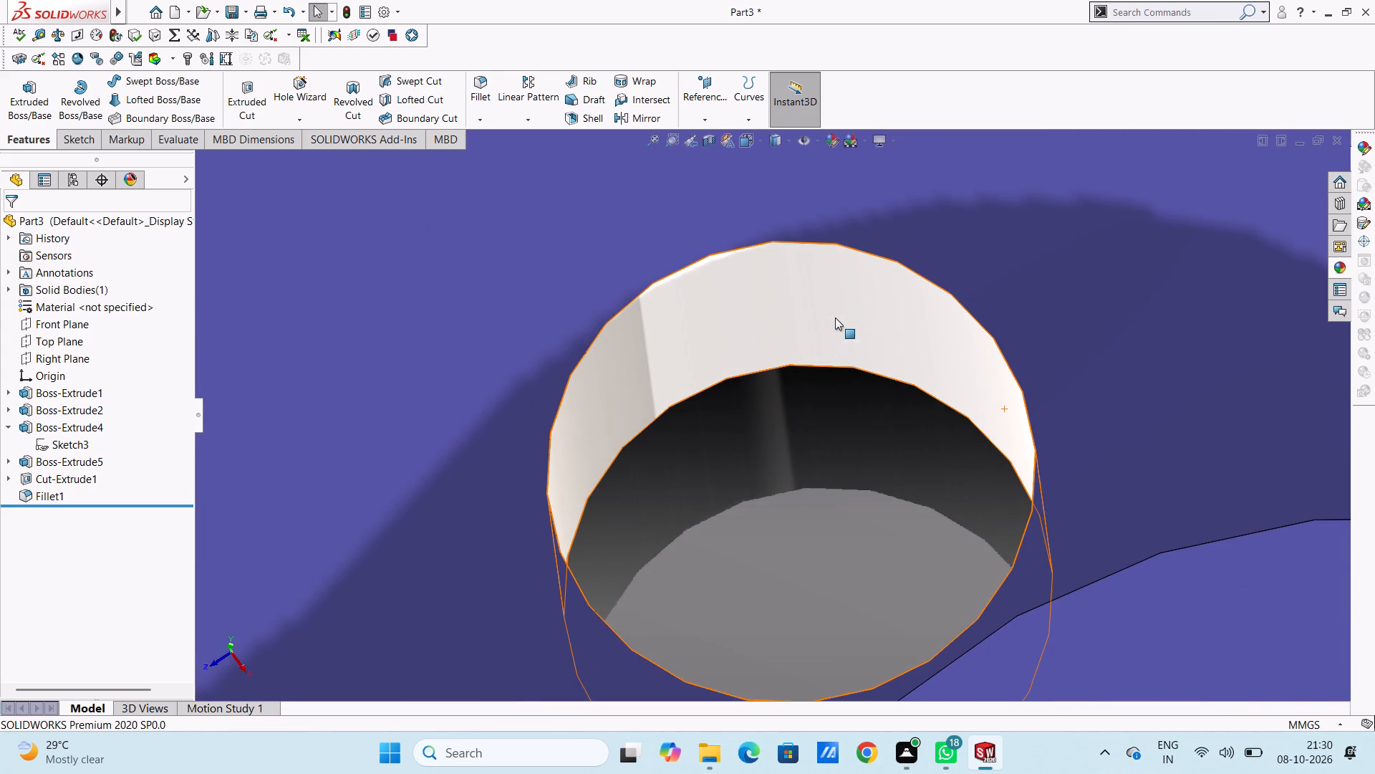
# Save the part in the Documents folder as a SOLIDWORKS part named "5 hole manifold base plate".
pyautogui.hotkey('ctrl', '7')
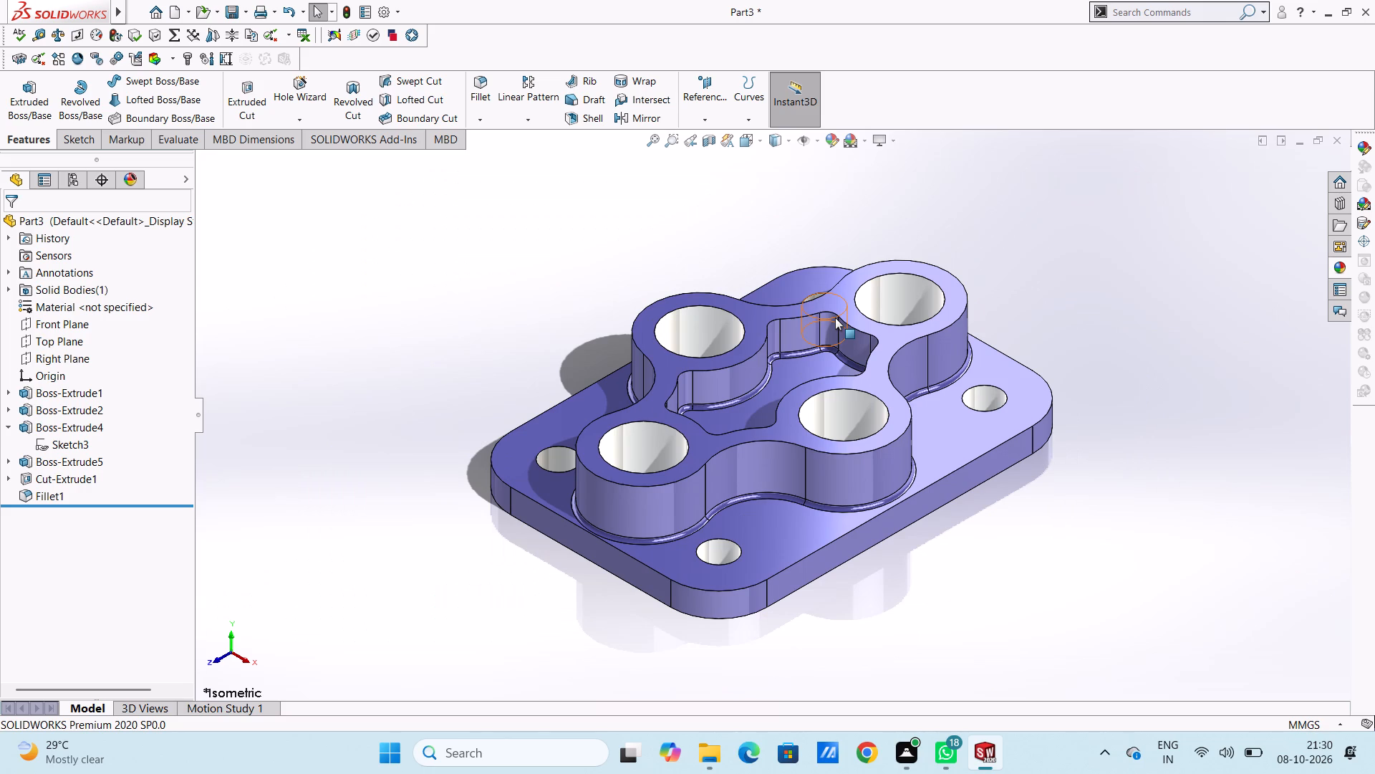
pyautogui.hotkey('ctrl', 's')
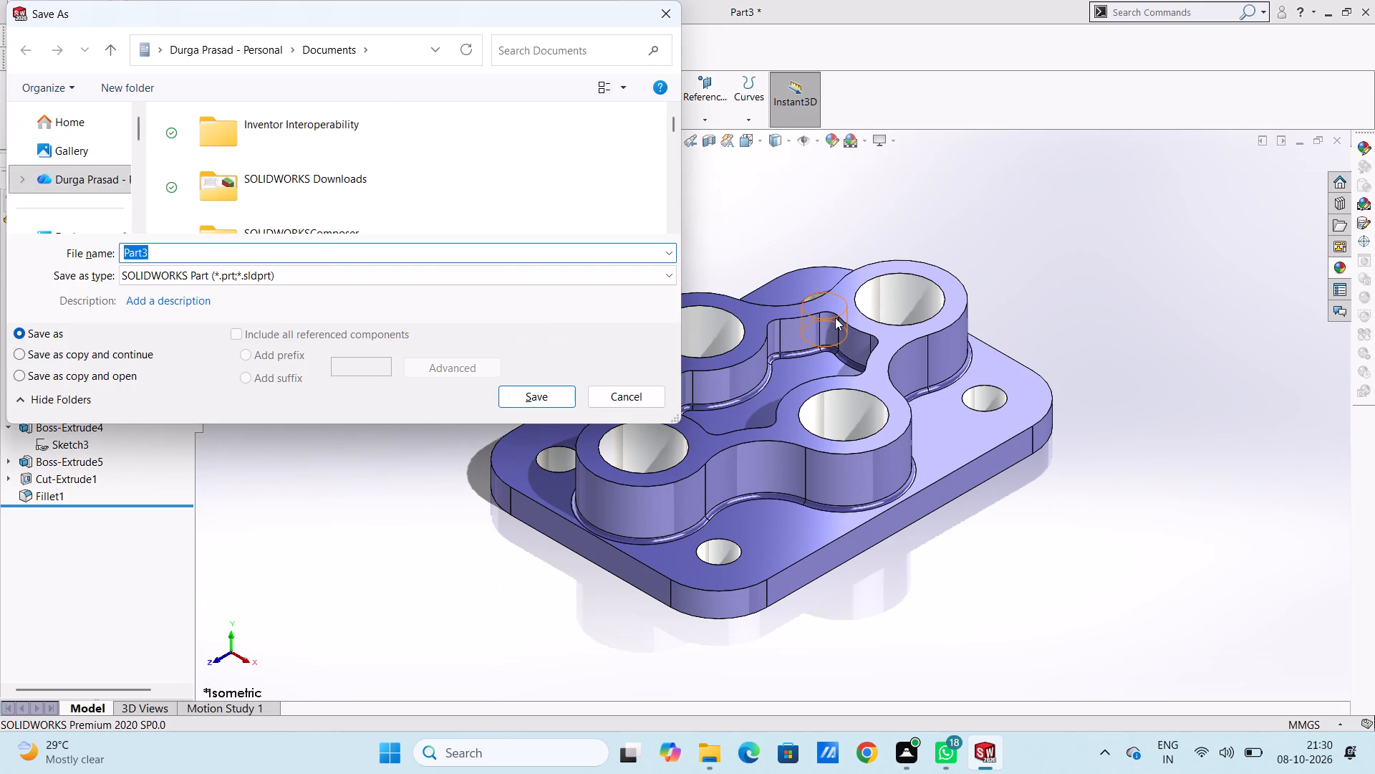
pyautogui.press('5')
pyautogui.press('space')
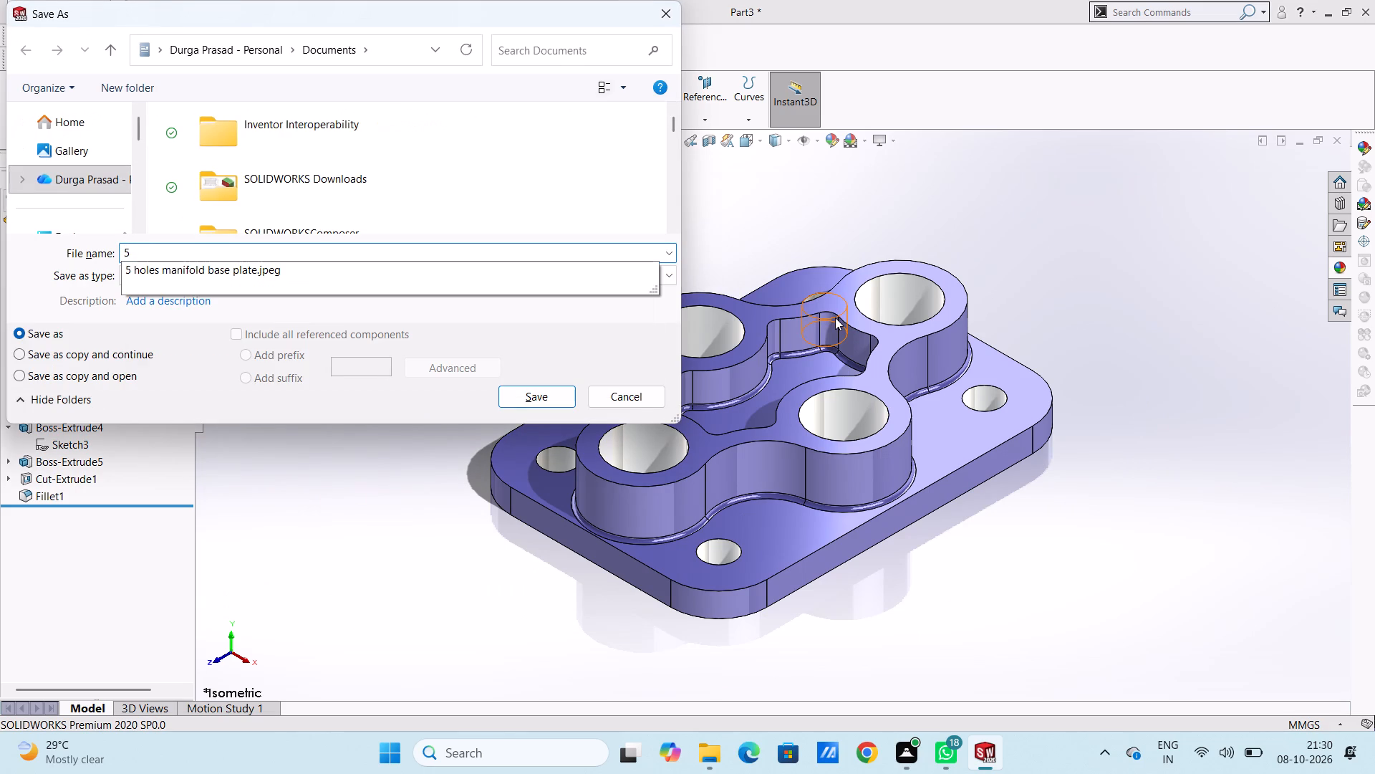
pyautogui.write('hole')
pyautogui.press('space')
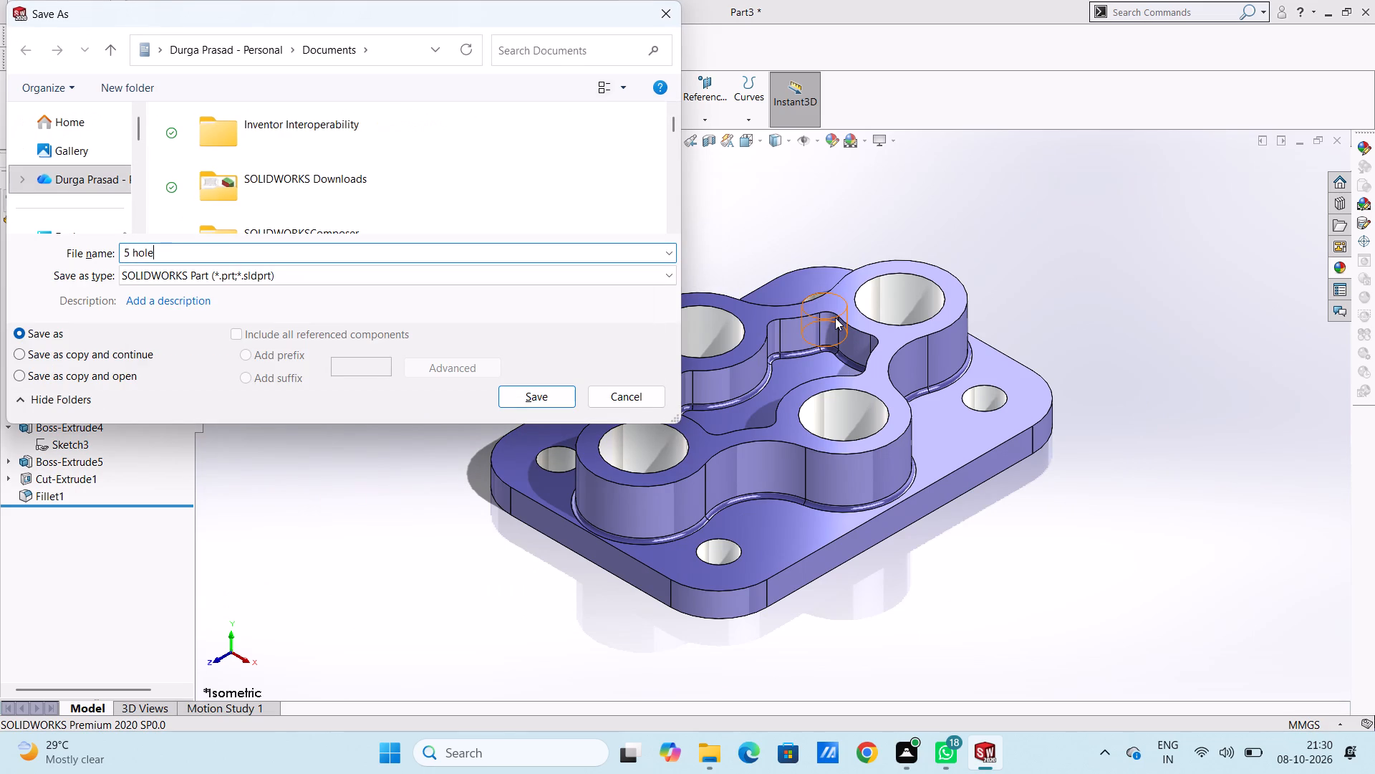
pyautogui.write('mani')
pyautogui.write('fold')
pyautogui.press('space')
pyautogui.write('base')
pyautogui.press('space')
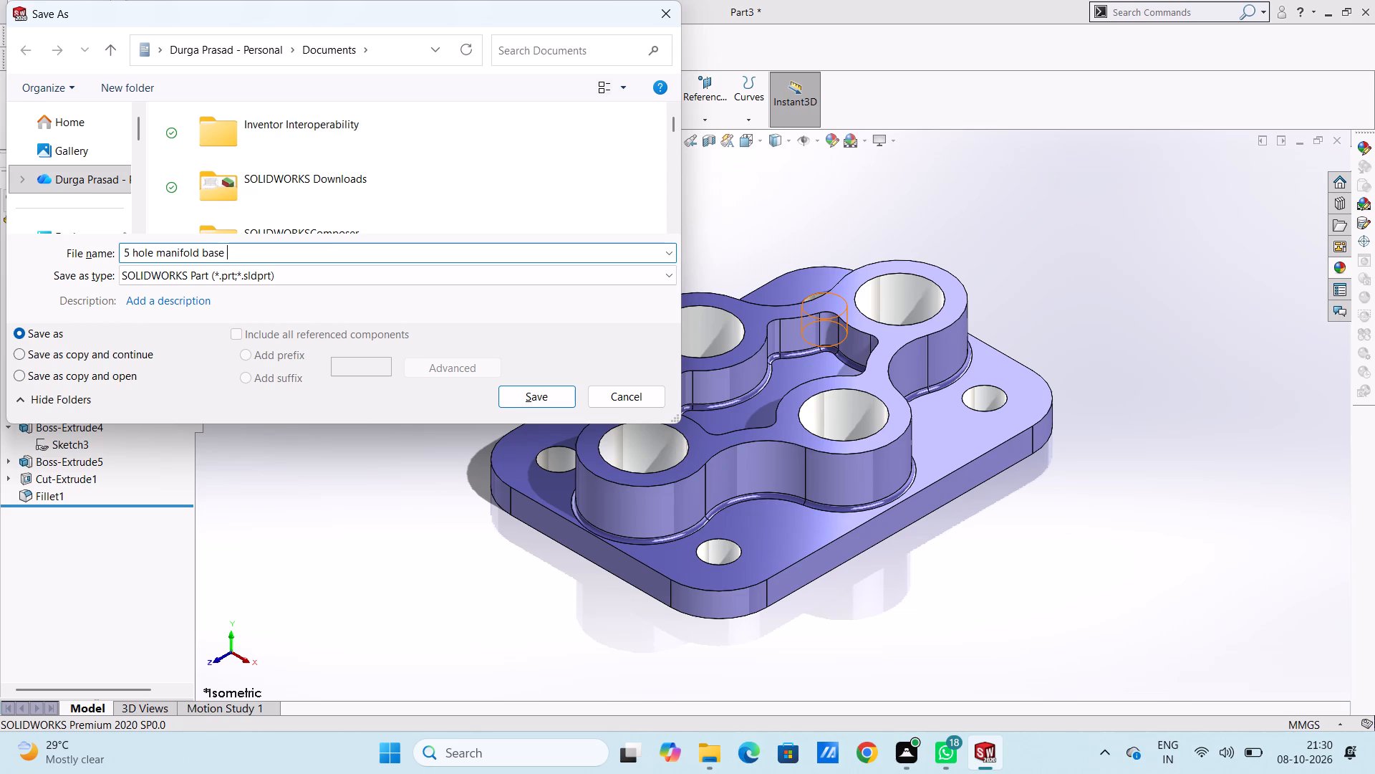
pyautogui.write('plate')
pyautogui.click(537, 403)
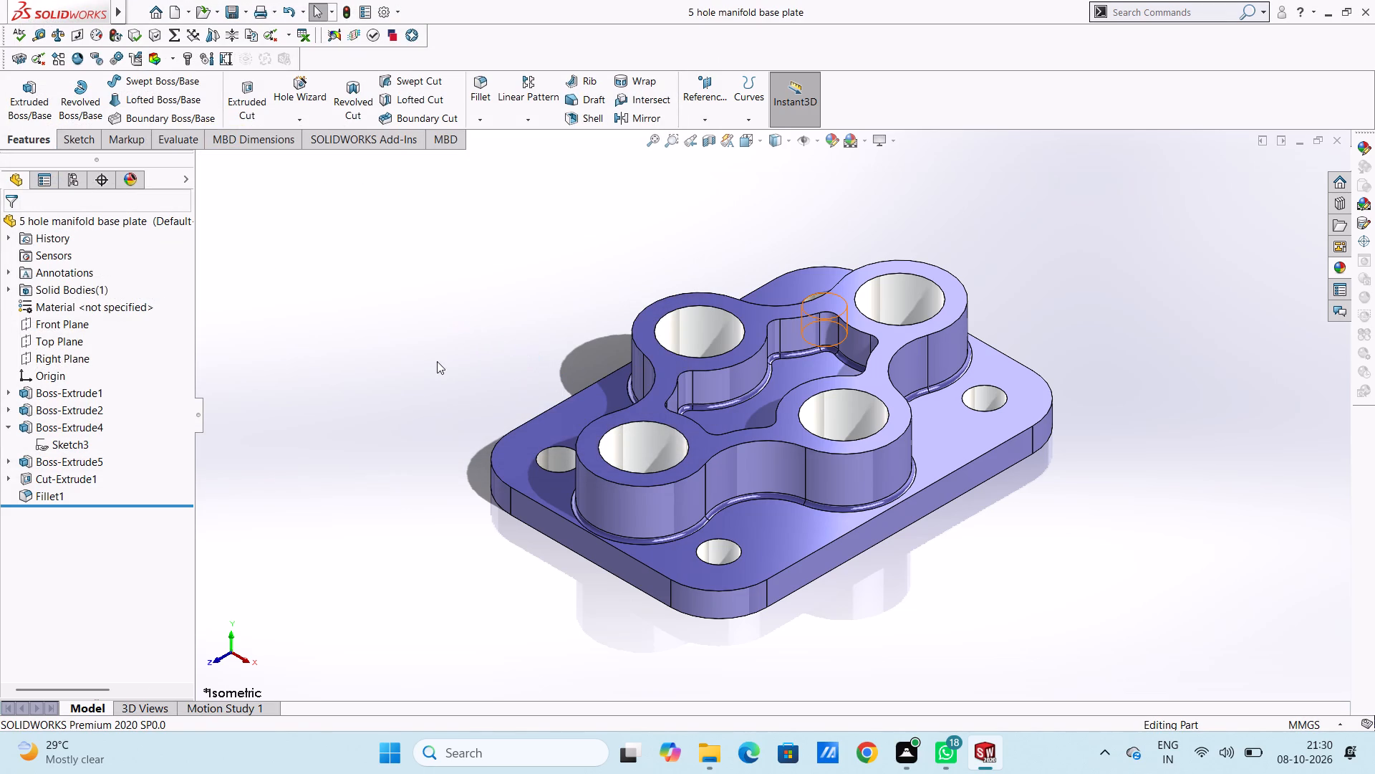
# Save a copy of the part in Adobe Portable Document Format (*.pdf), keeping the name "5 hole manifold base plate".
pyautogui.click(247, 12)
pyautogui.click(274, 46)
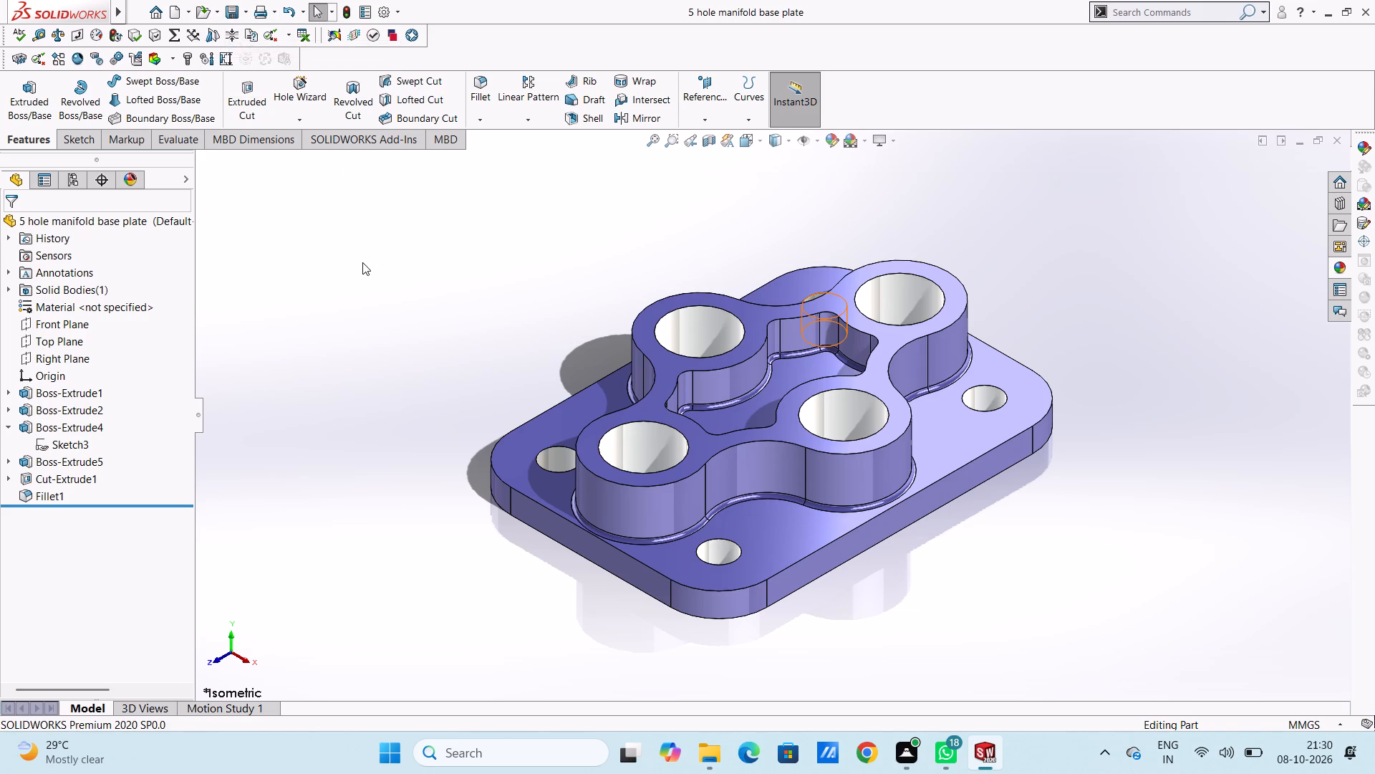
pyautogui.click(362, 271)
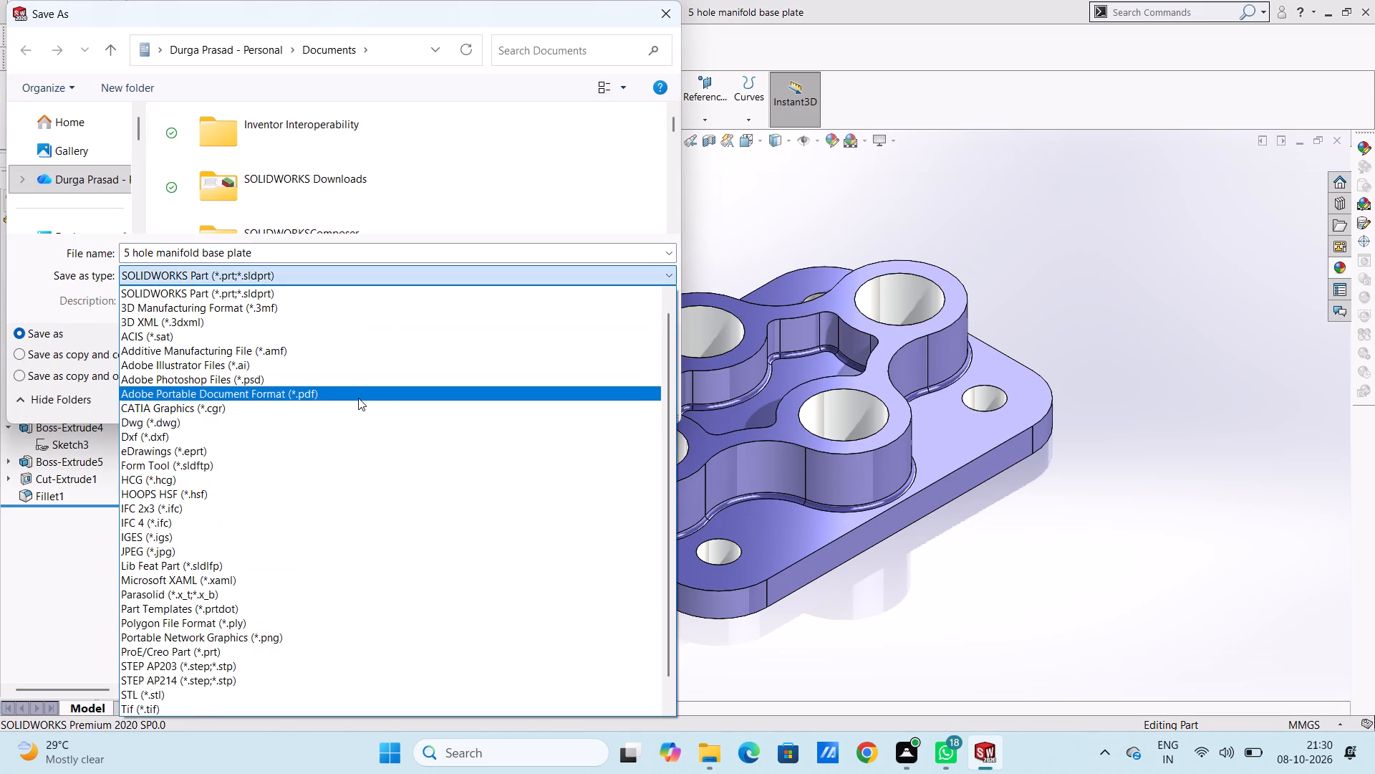
pyautogui.click(358, 397)
pyautogui.click(534, 432)
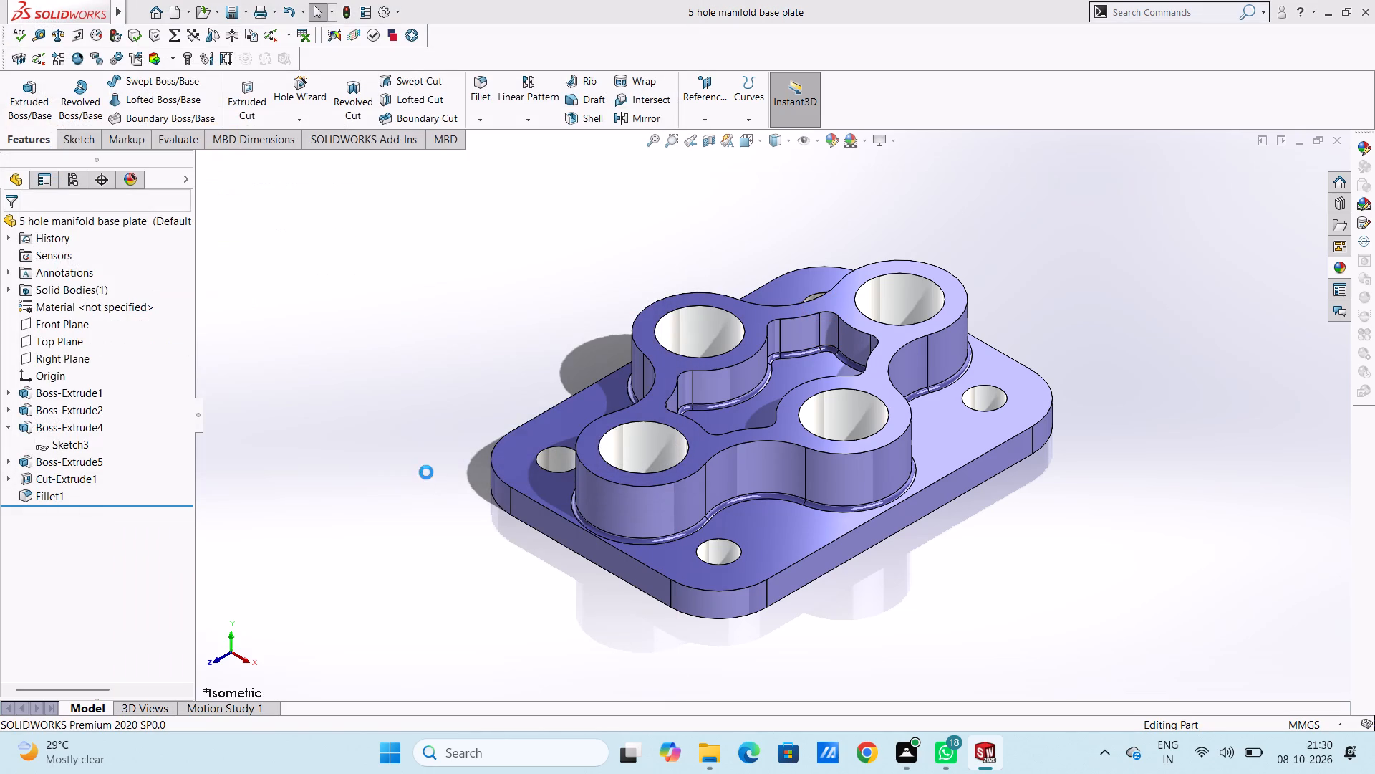